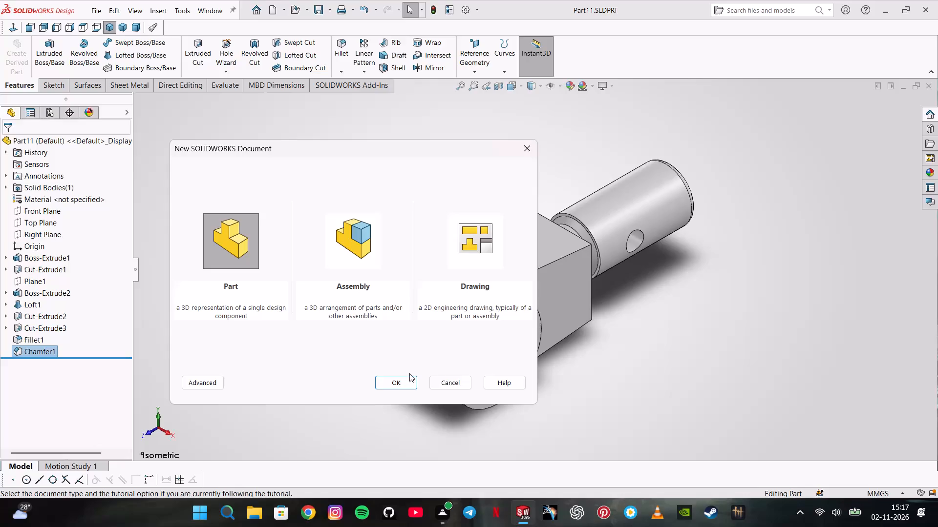
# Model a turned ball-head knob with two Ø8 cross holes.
# Create a new part document and set its unit system to MMGS.
pyautogui.click(409, 373)
pyautogui.click(406, 384)
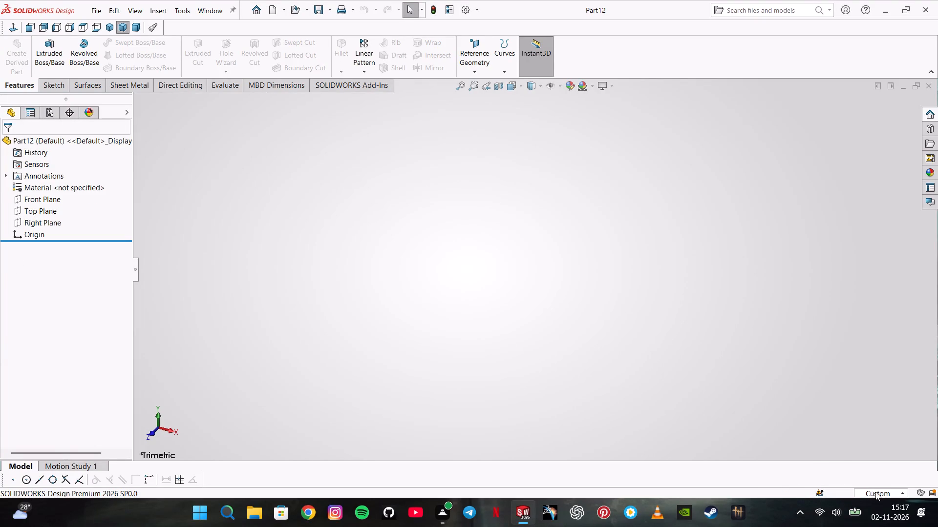
pyautogui.click(876, 492)
pyautogui.click(856, 439)
# Start a sketch on the Top Plane.
pyautogui.click(40, 210)
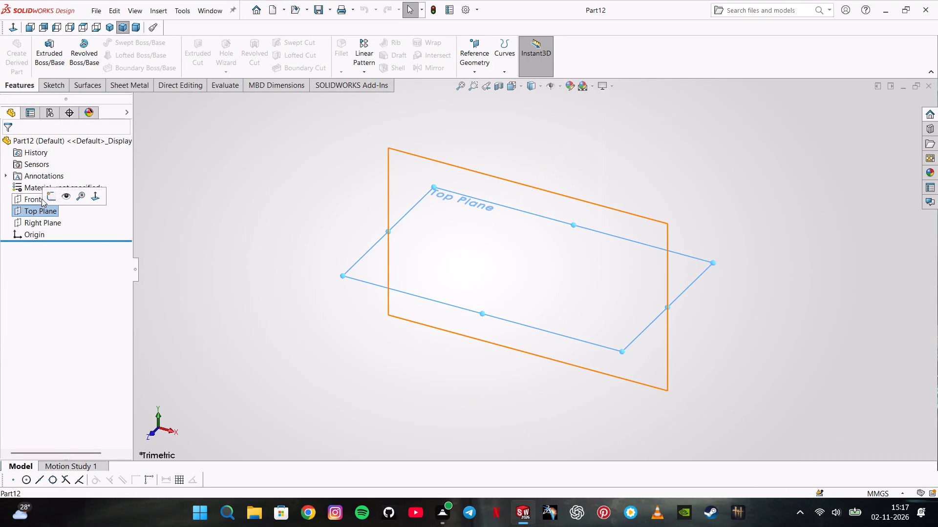
pyautogui.click(54, 202)
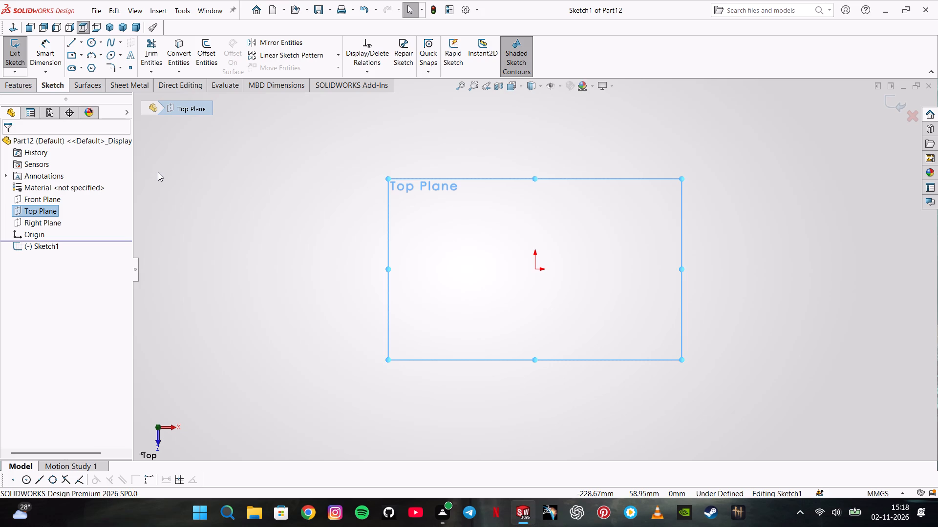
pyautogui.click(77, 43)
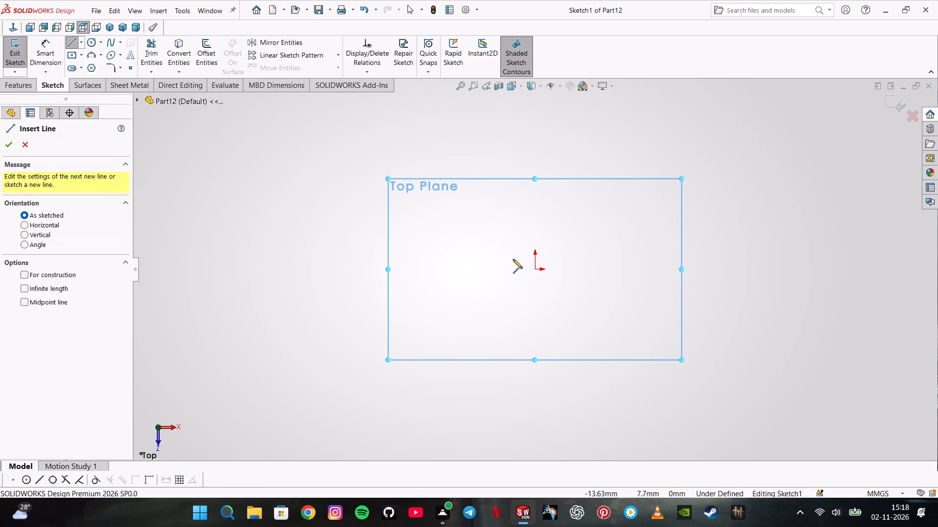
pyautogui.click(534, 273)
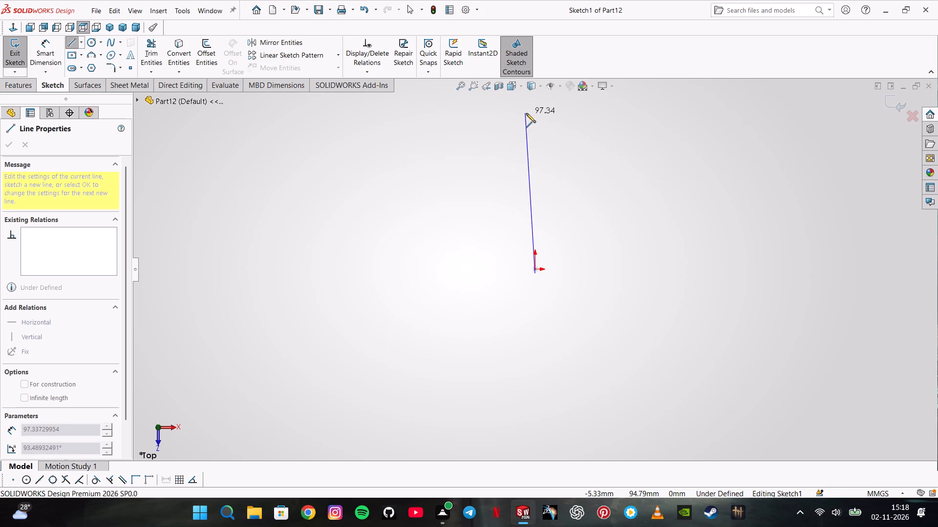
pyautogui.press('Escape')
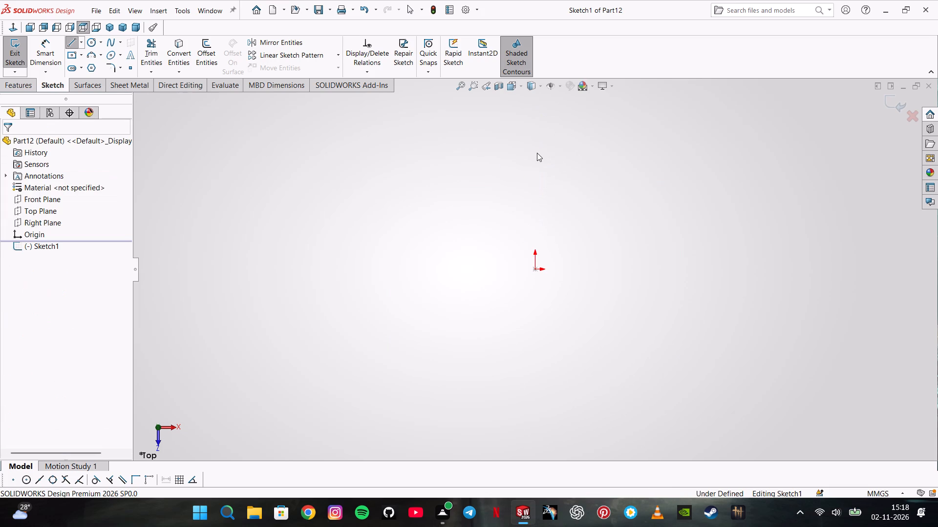
# Draw a vertical construction centerline about 95 mm long upward from the origin.
pyautogui.click(80, 46)
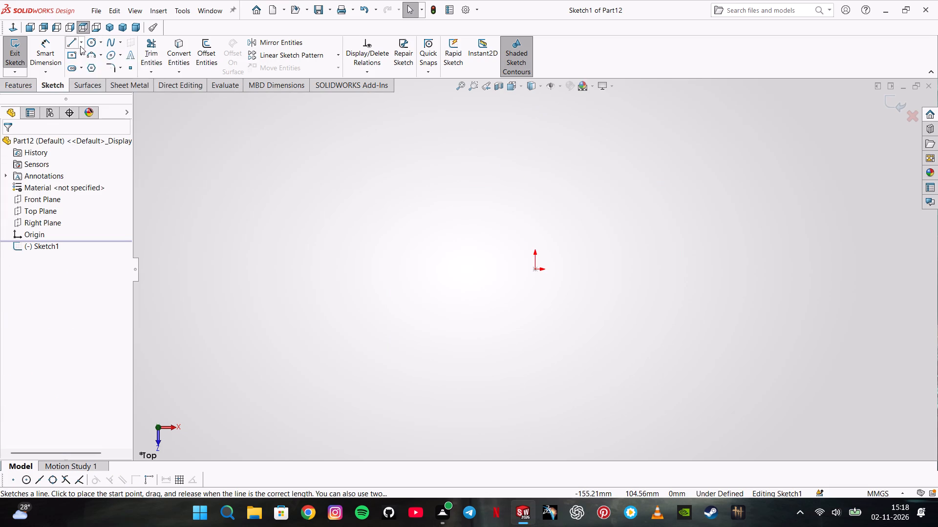
pyautogui.click(83, 63)
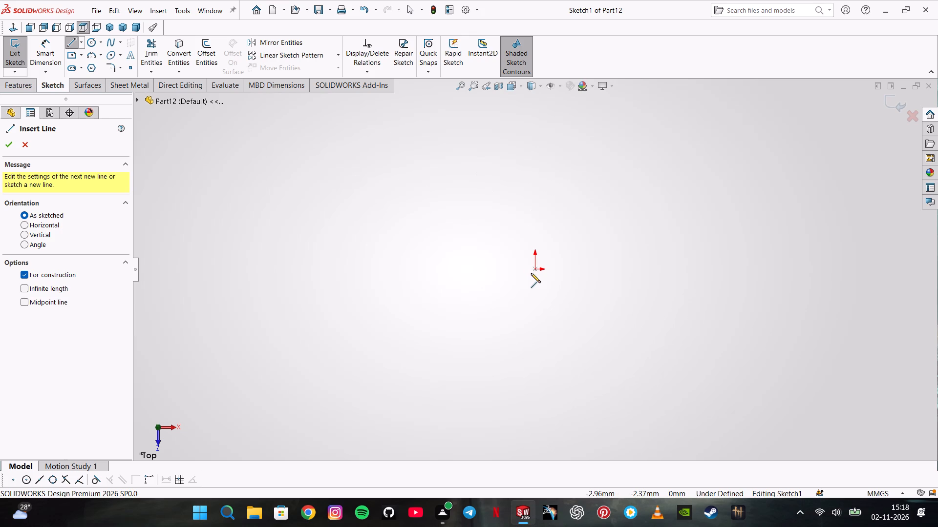
pyautogui.click(534, 269)
pyautogui.click(535, 113)
pyautogui.doubleClick(500, 130)
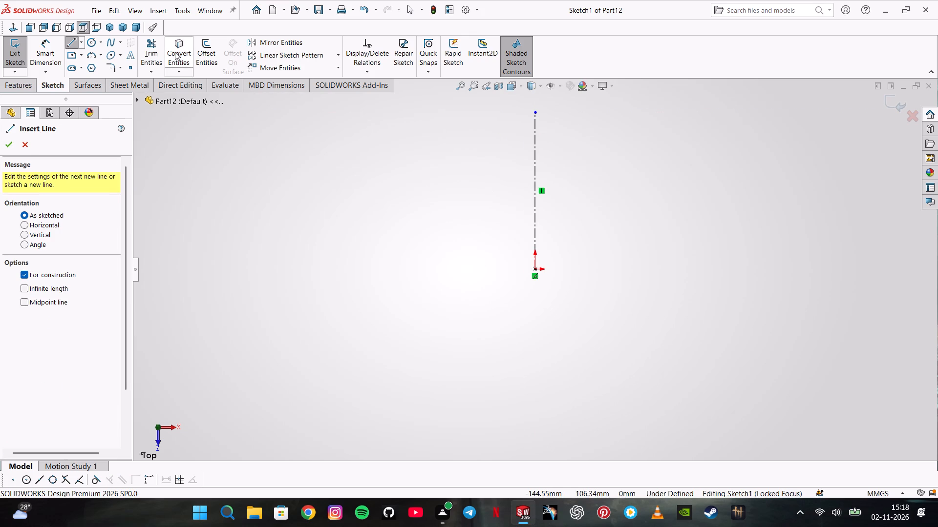
# Sketch three separate circles on the +X side of the centerline, with radii of about 15, 14 and 13 mm.
pyautogui.click(94, 47)
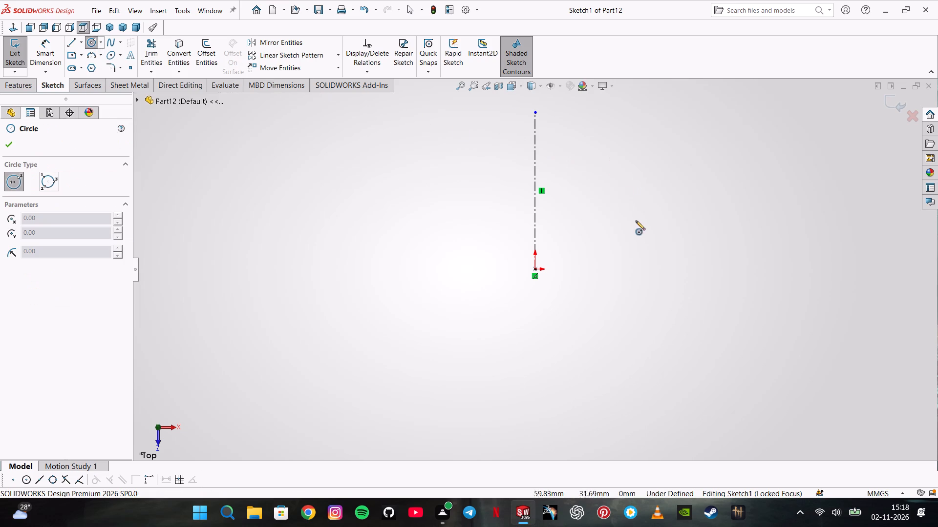
pyautogui.click(614, 243)
pyautogui.click(624, 221)
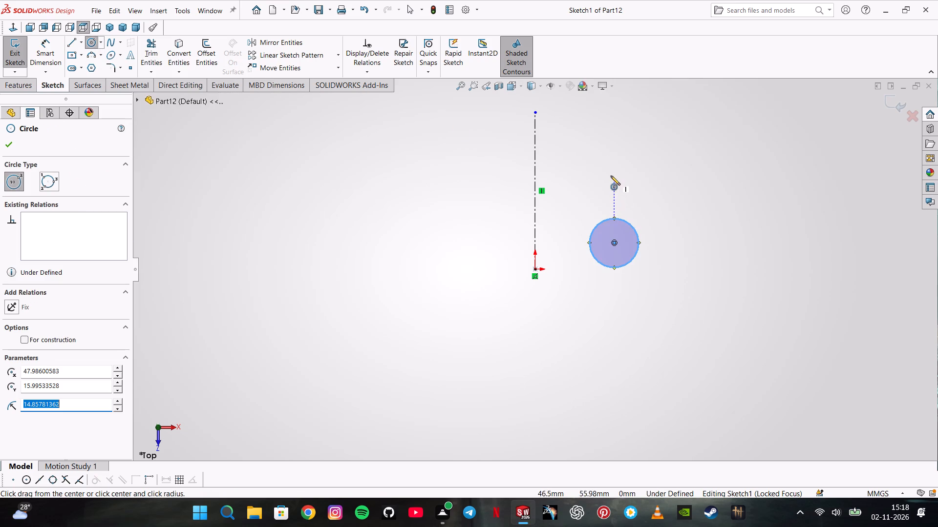
pyautogui.click(609, 169)
pyautogui.click(618, 148)
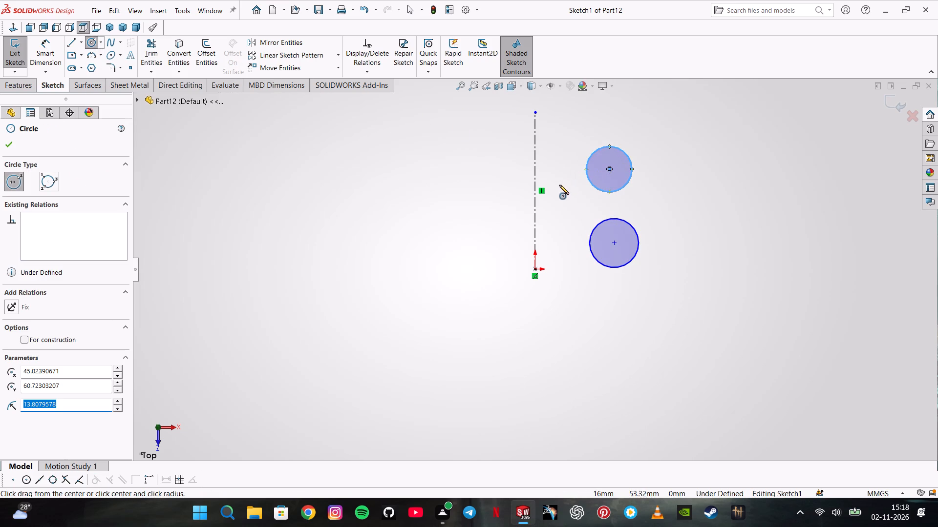
pyautogui.click(566, 205)
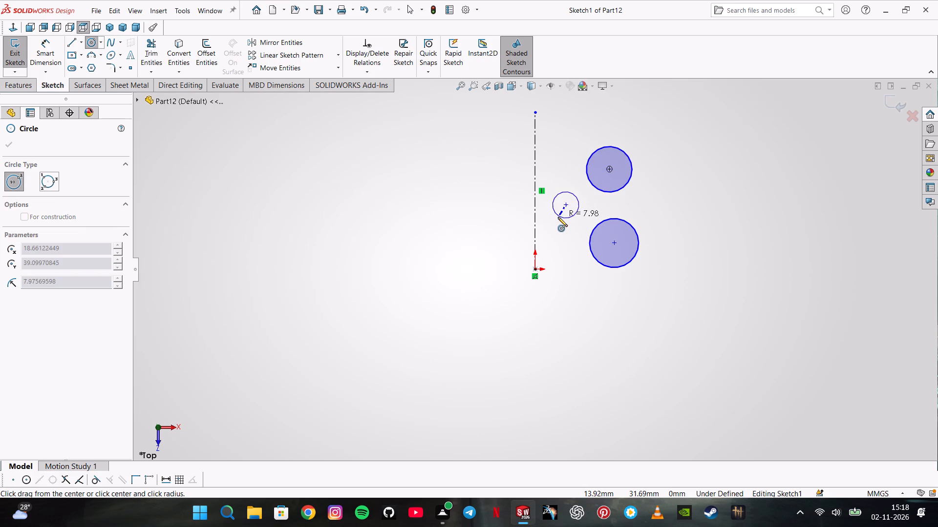
pyautogui.click(552, 222)
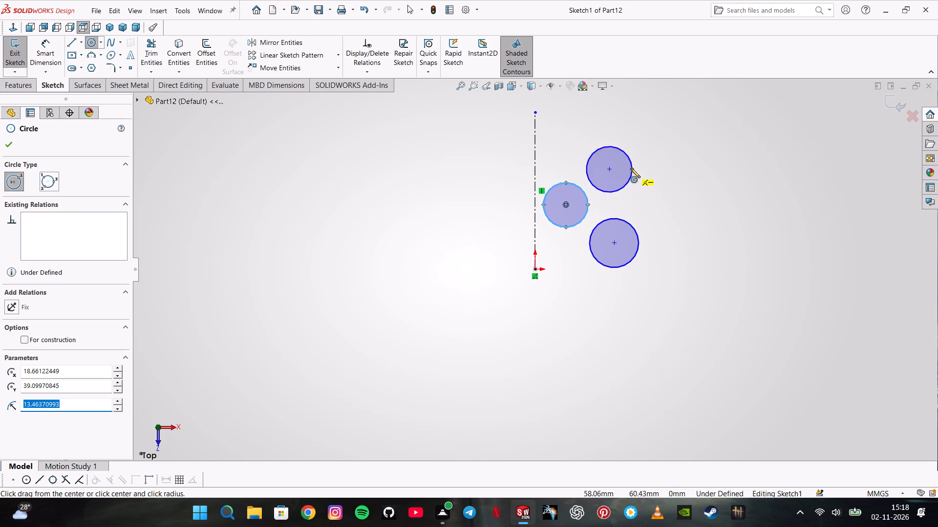
# Sketch a larger circle centred on the centerline, about 82 mm above the origin.
pyautogui.scroll(1, 635, 156)
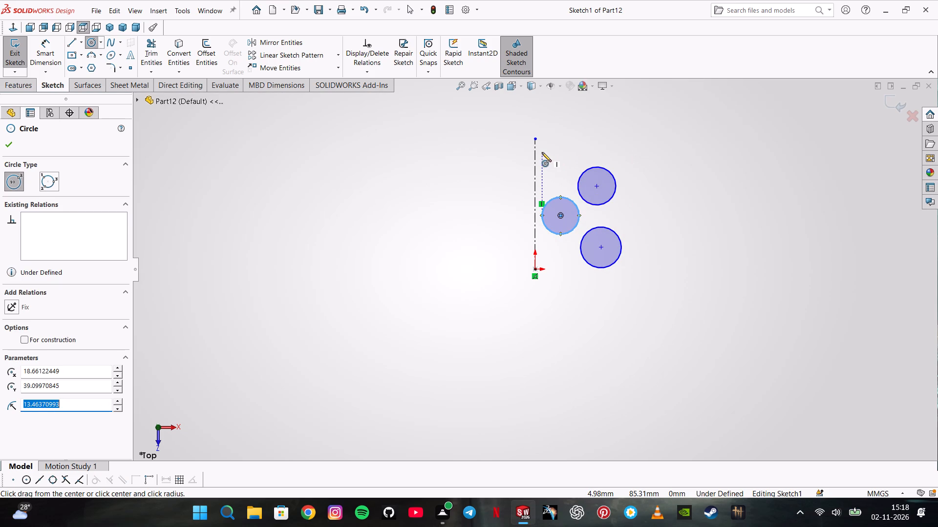
pyautogui.click(534, 156)
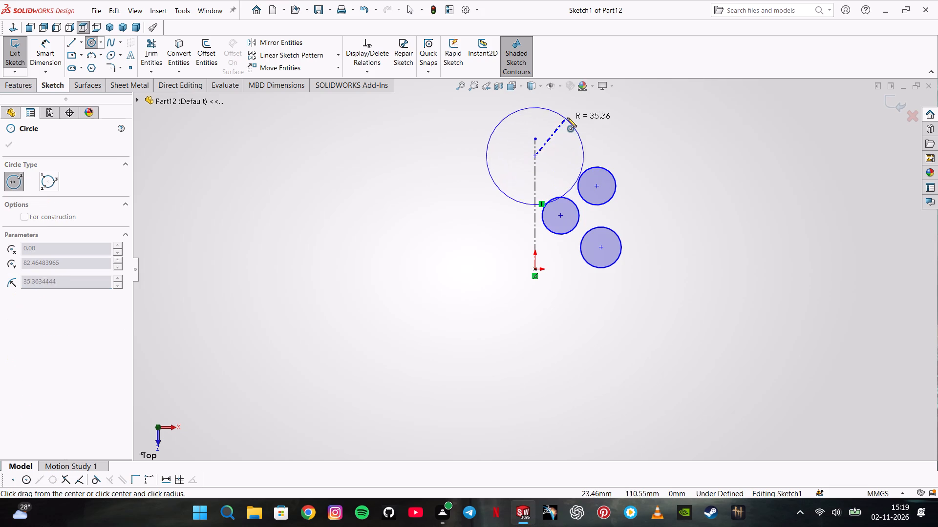
pyautogui.click(551, 126)
# Dimension the distance from the origin to the large circle's centre as 24 mm.
pyautogui.click(48, 52)
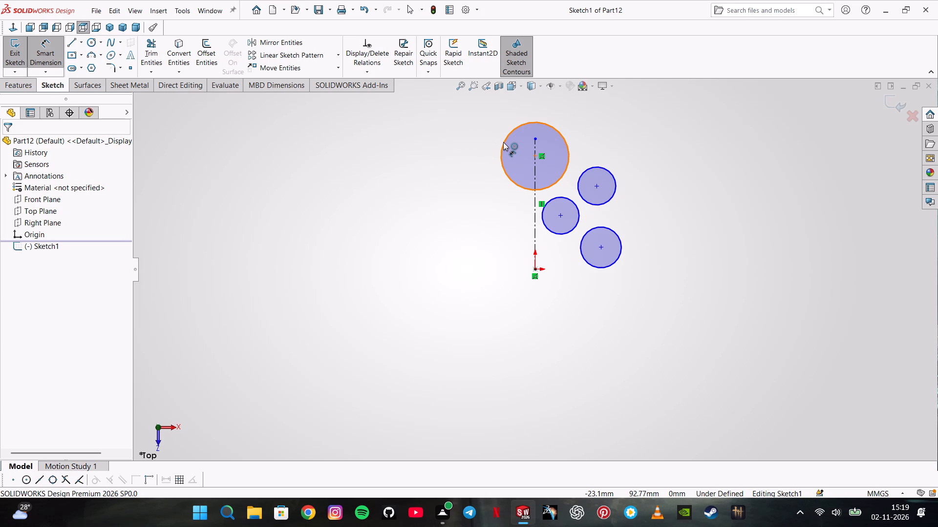
pyautogui.click(536, 156)
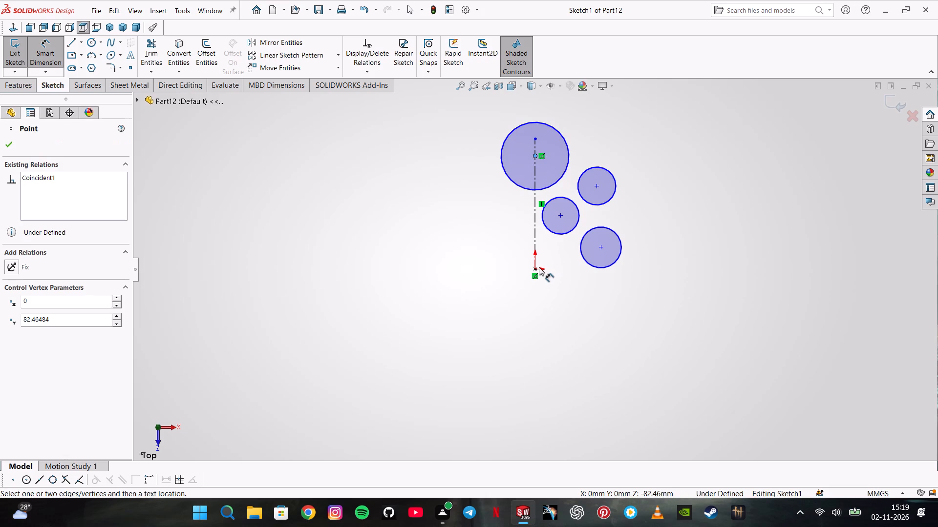
pyautogui.click(537, 266)
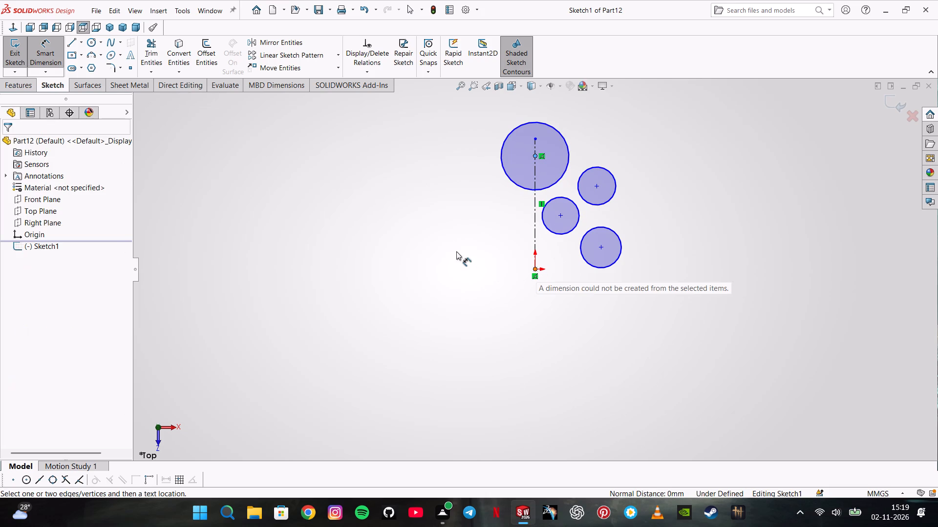
pyautogui.click(537, 272)
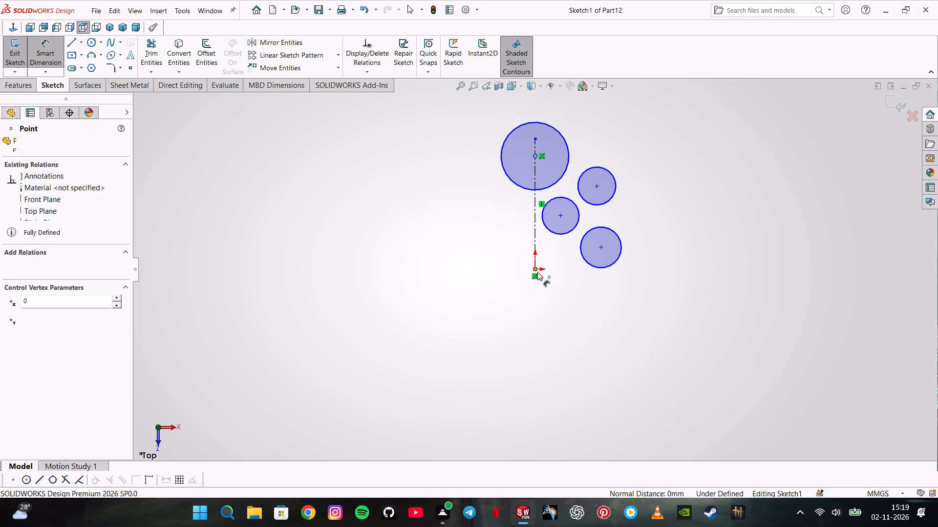
pyautogui.click(491, 225)
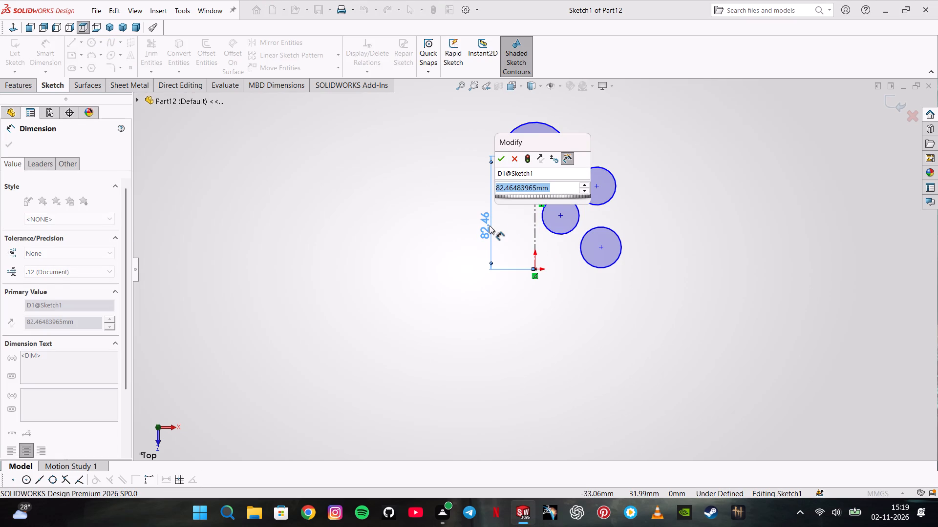
pyautogui.write('24')
pyautogui.press('Return')
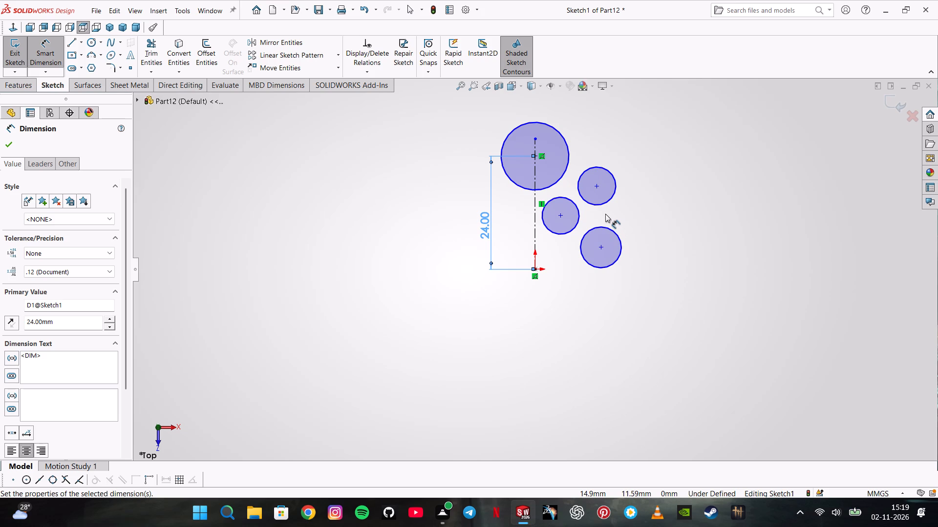
# Dimension the circle nearest the centerline with a diameter of 2 mm.
pyautogui.click(577, 224)
pyautogui.click(563, 243)
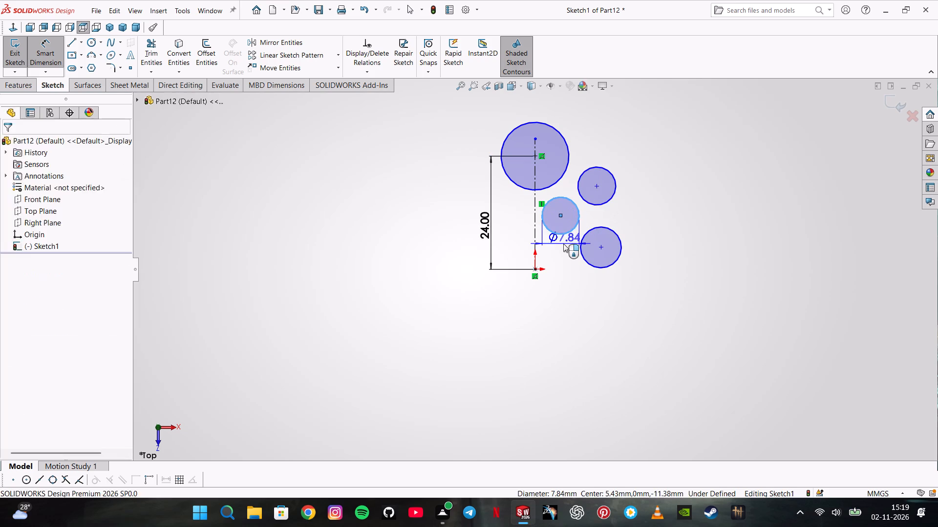
pyautogui.press('2')
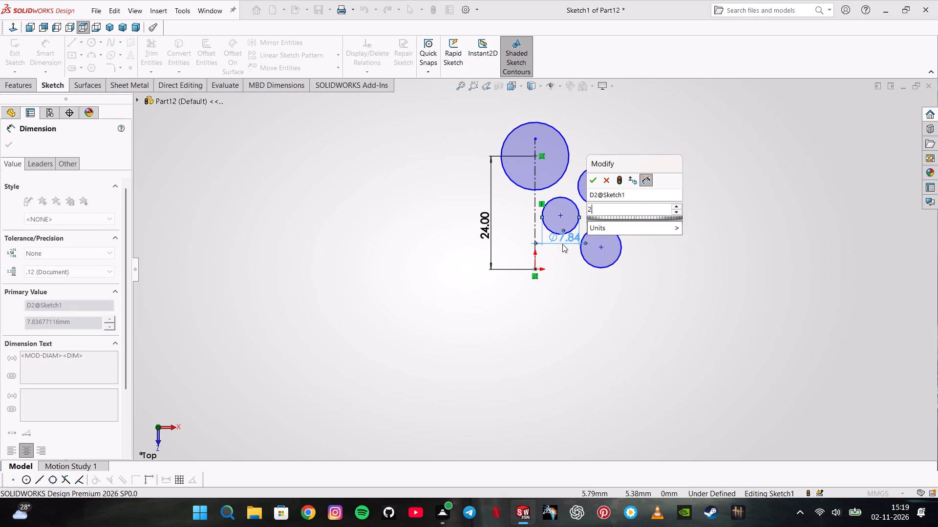
pyautogui.press('Return')
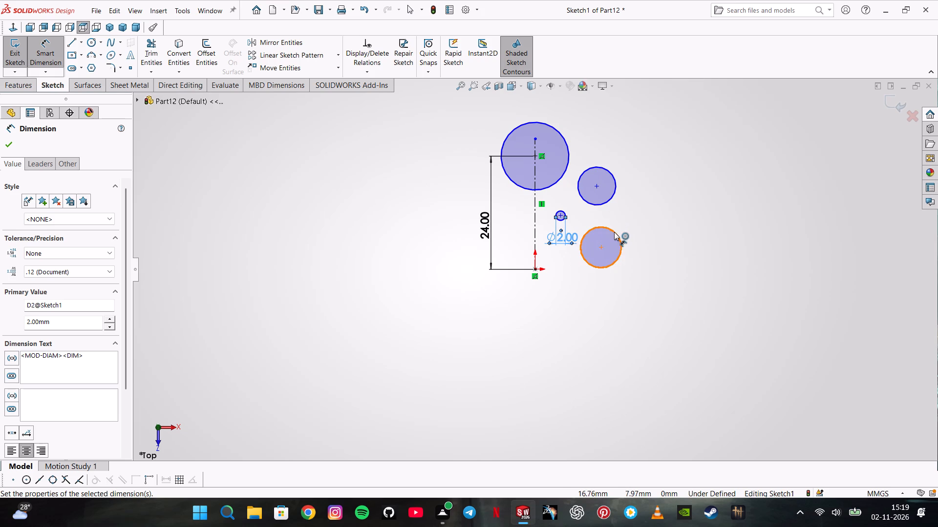
# Dimension the two circles farther from the centerline with a diameter of 4 mm each, starting with the lower one.
pyautogui.click(614, 232)
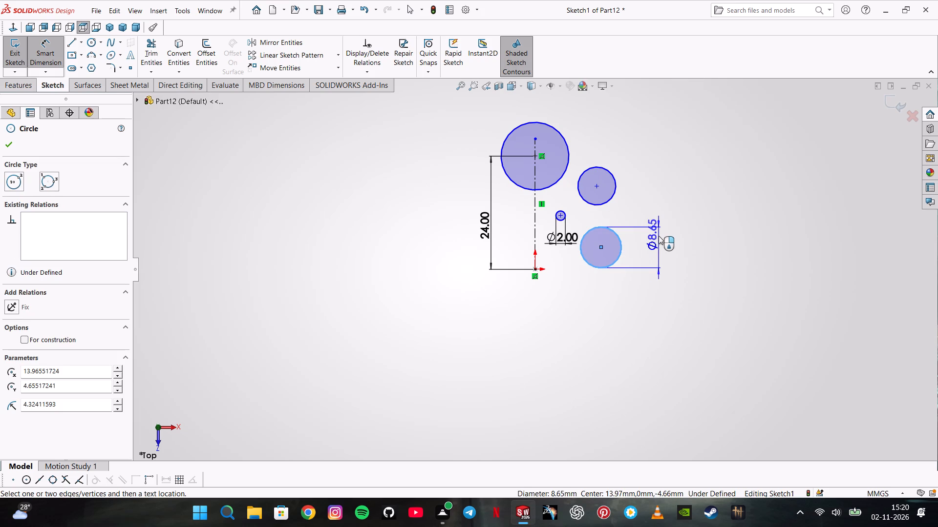
pyautogui.click(659, 236)
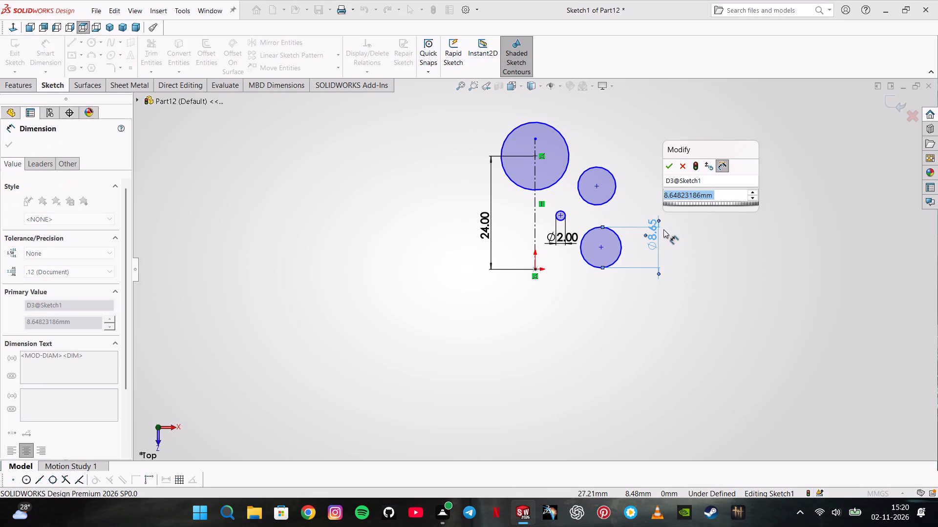
pyautogui.press('4')
pyautogui.press('3')
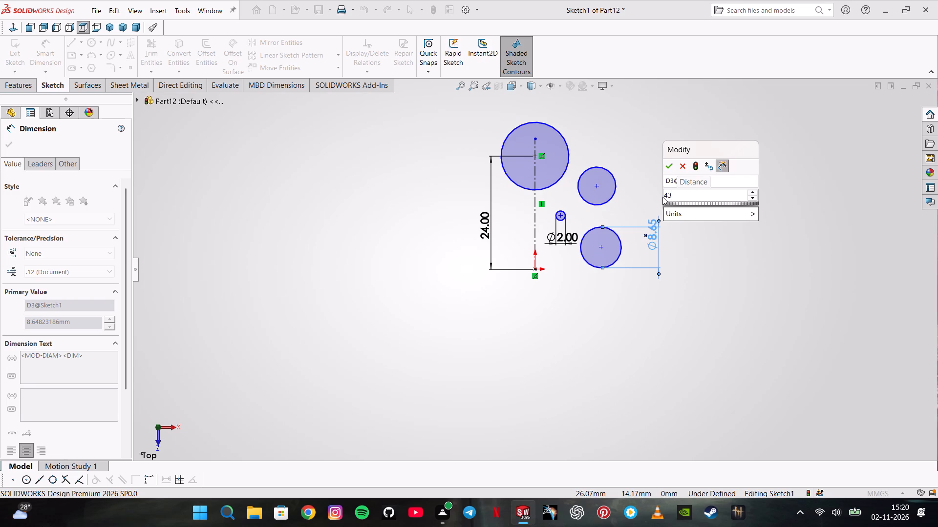
pyautogui.press('BackSpace')
pyautogui.press('Return')
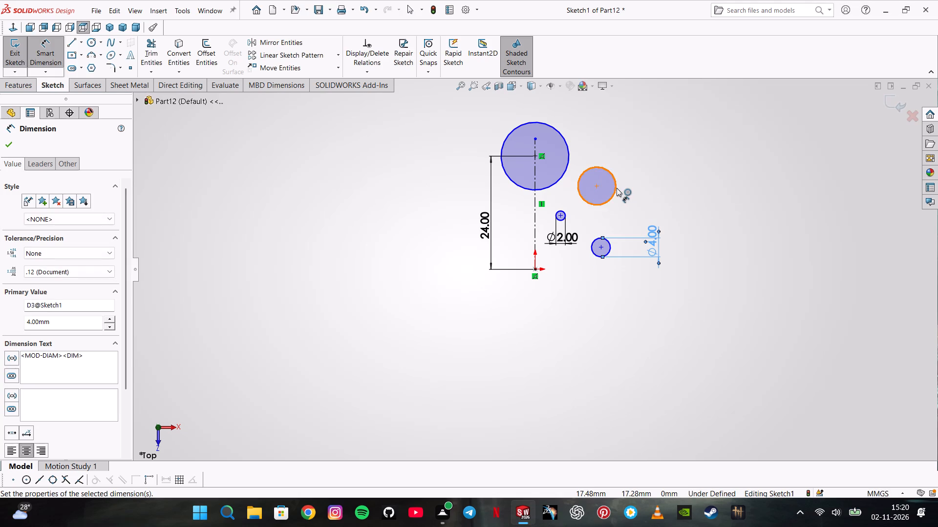
pyautogui.click(617, 188)
pyautogui.click(637, 201)
pyautogui.press('4')
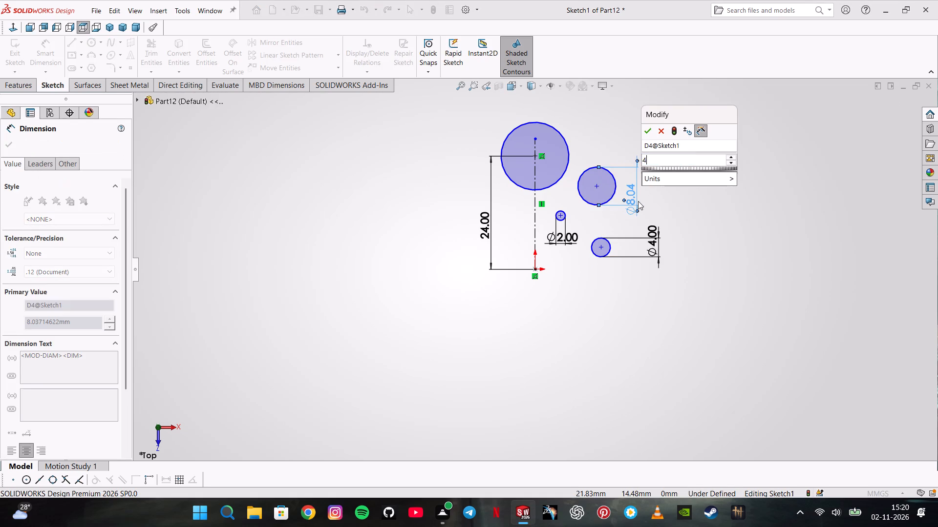
pyautogui.press('Return')
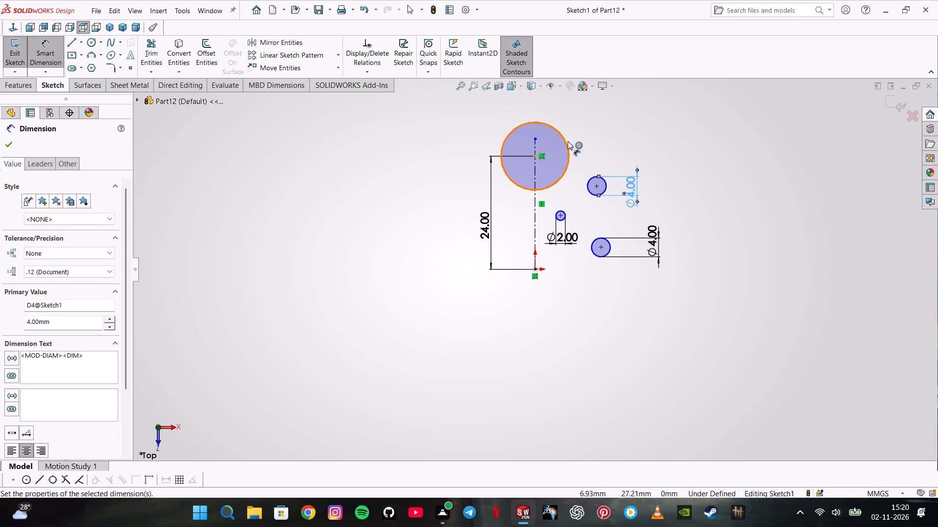
# Dimension the large circle on the centerline with a diameter of 16 mm.
pyautogui.click(568, 142)
pyautogui.click(594, 138)
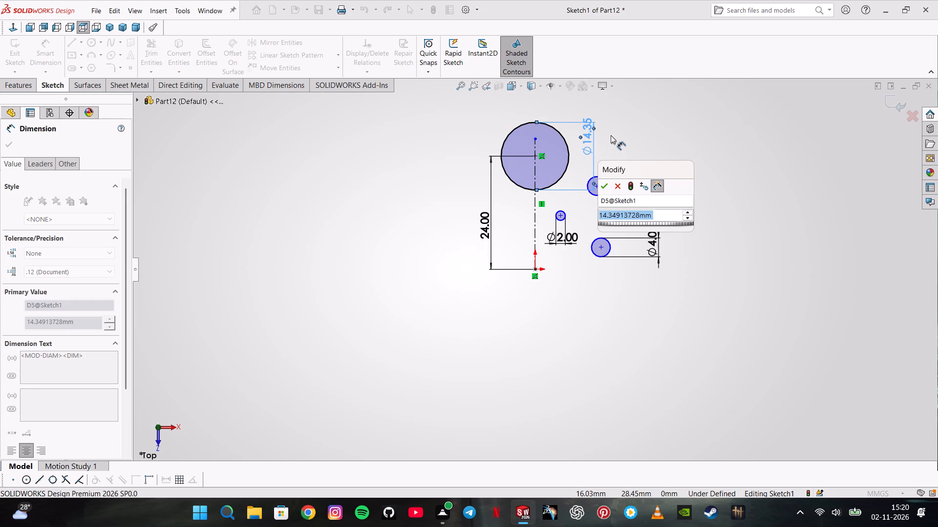
pyautogui.write('16')
pyautogui.press('Return')
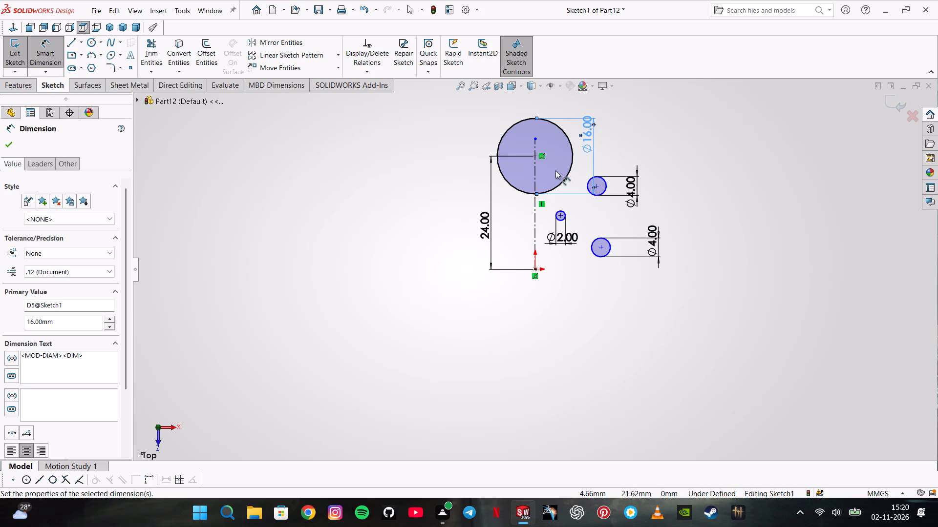
# Dimension the vertical distance from the origin to the 2 mm circle's centre as 10 mm.
pyautogui.click(561, 214)
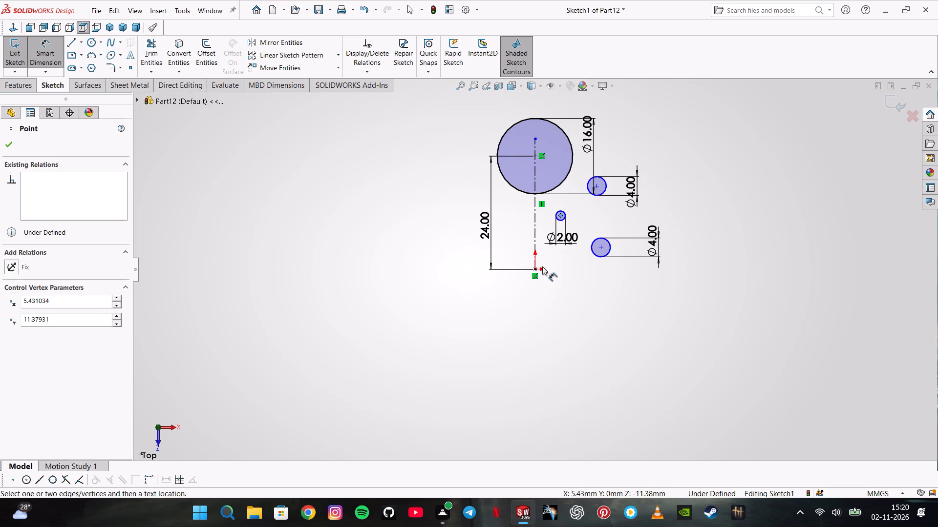
pyautogui.click(536, 268)
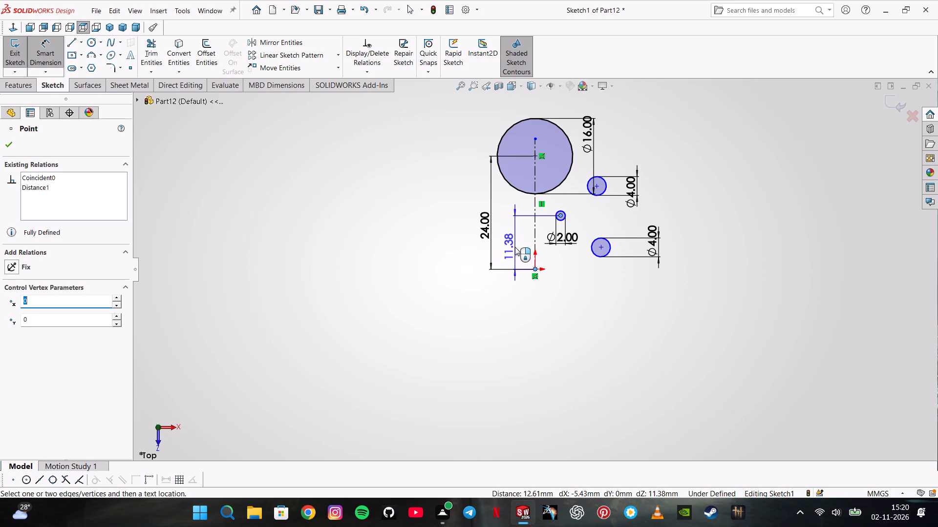
pyautogui.click(515, 247)
pyautogui.write('10')
pyautogui.press('Return')
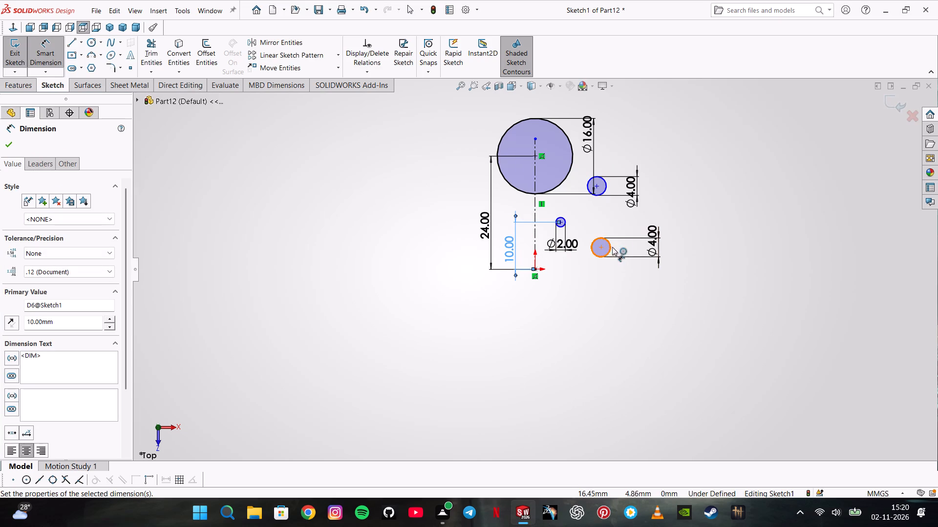
# Dimension the vertical distance from the origin to the lower 4 mm circle's centre as 6 mm.
pyautogui.click(599, 247)
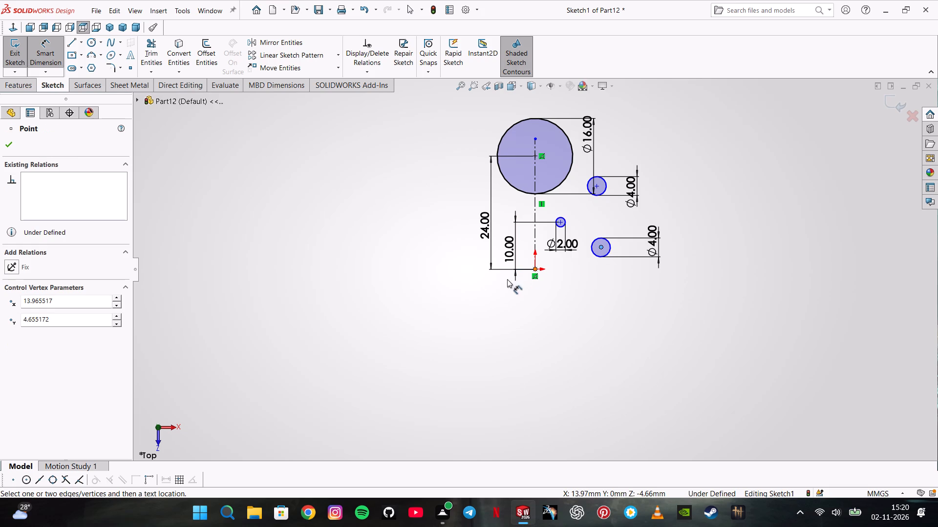
pyautogui.click(533, 270)
pyautogui.click(684, 251)
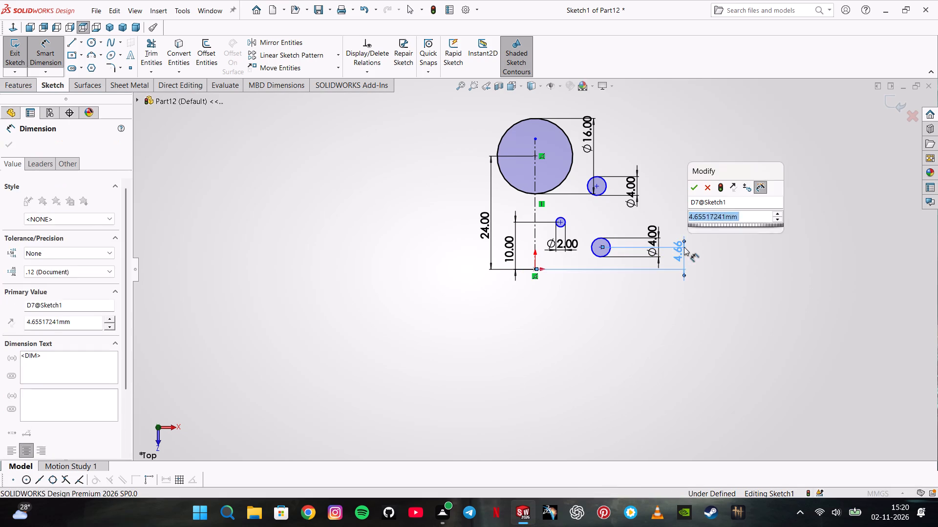
pyautogui.press('6')
pyautogui.press('Return')
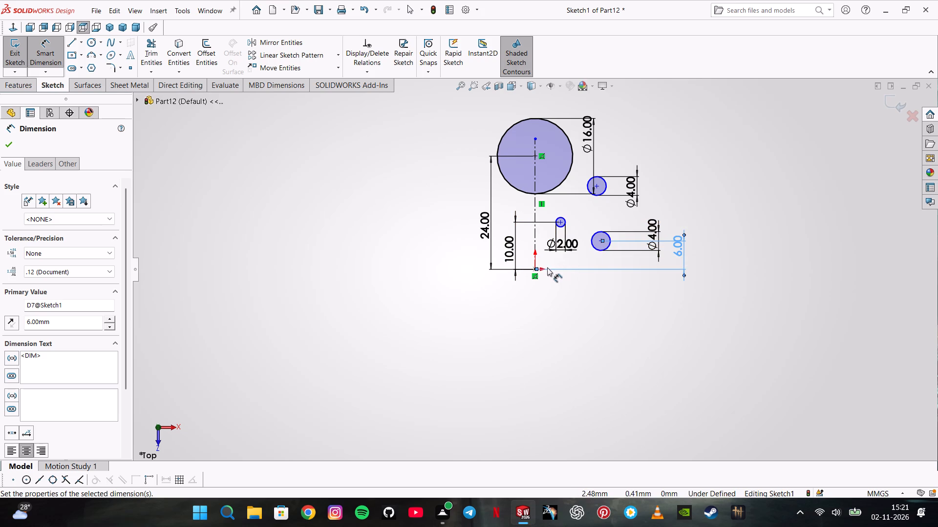
# Dimension the horizontal distance from the centerline to the lower 4 mm circle's centre as 7 mm.
pyautogui.click(536, 245)
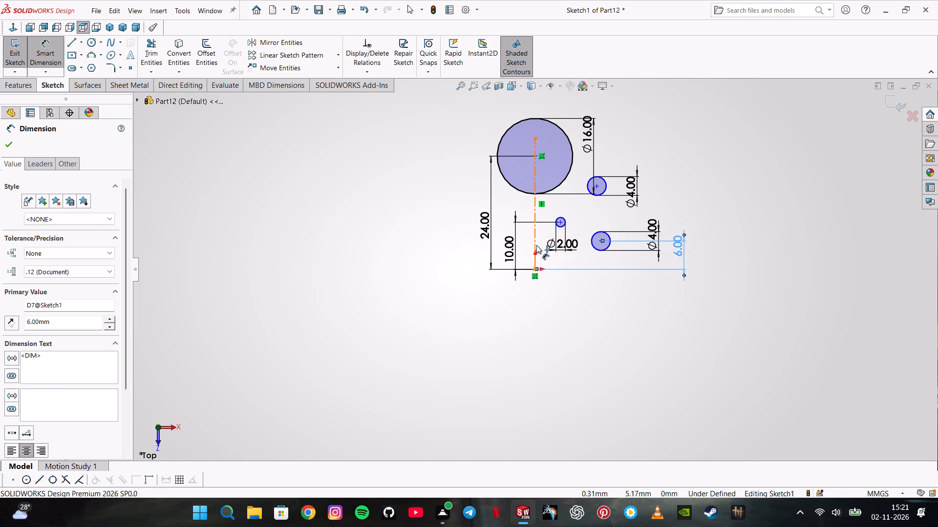
pyautogui.click(601, 243)
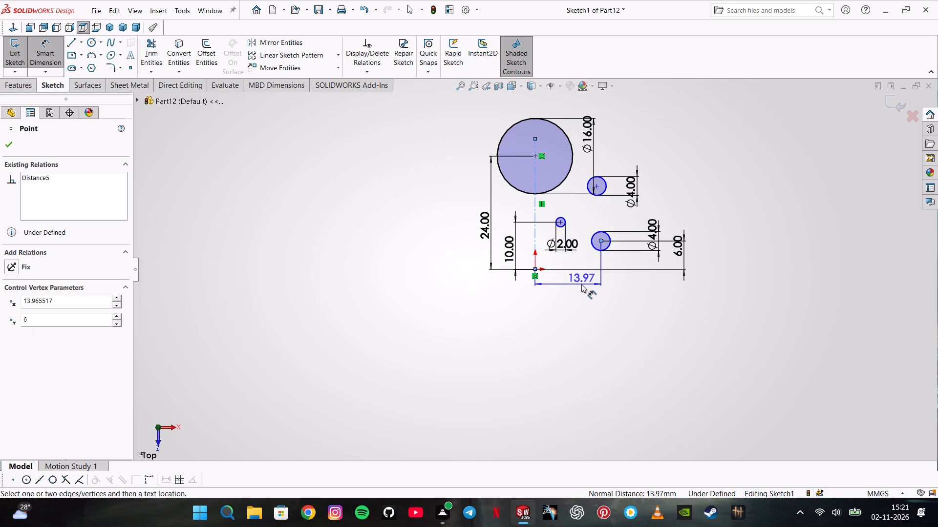
pyautogui.click(581, 284)
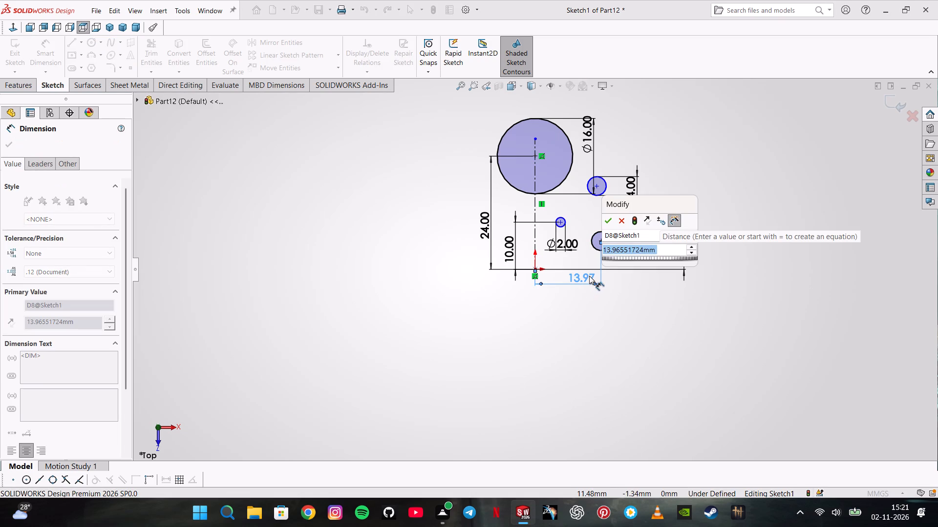
pyautogui.press('Home')
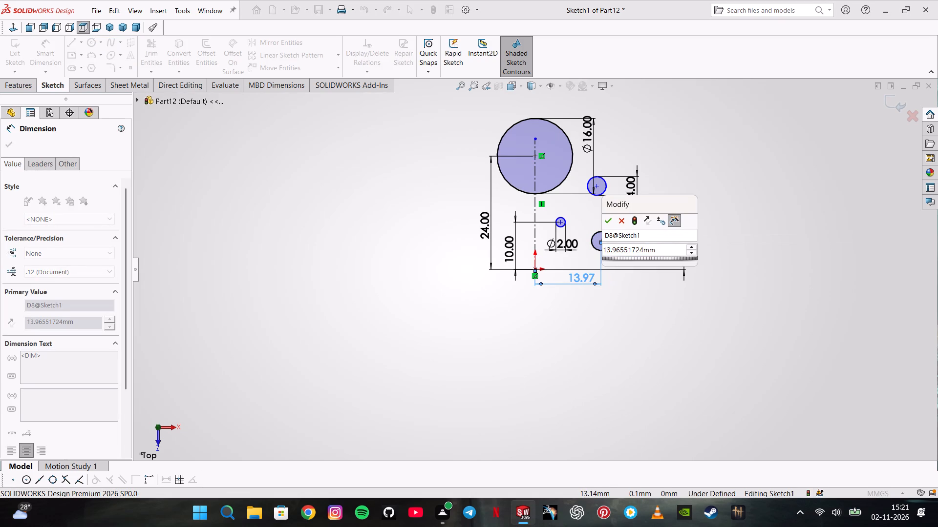
pyautogui.doubleClick(654, 247)
pyautogui.press('7')
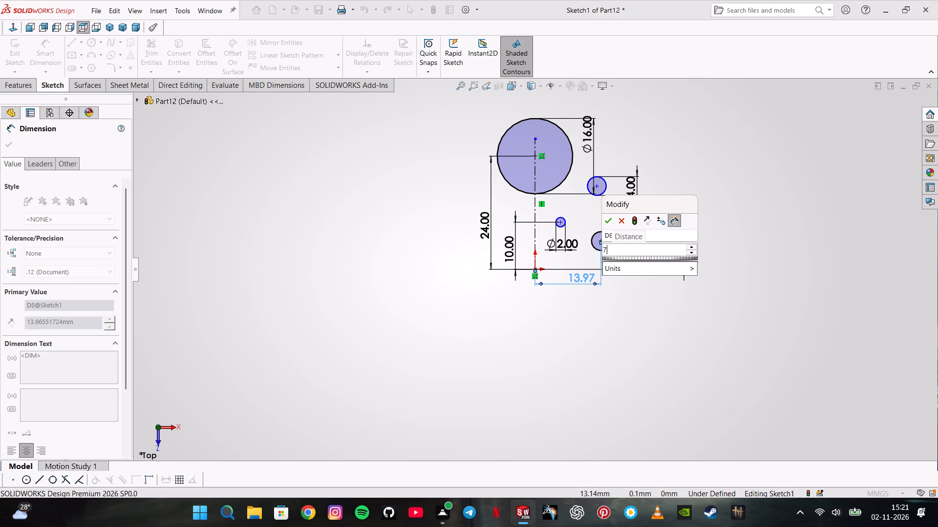
pyautogui.press('Return')
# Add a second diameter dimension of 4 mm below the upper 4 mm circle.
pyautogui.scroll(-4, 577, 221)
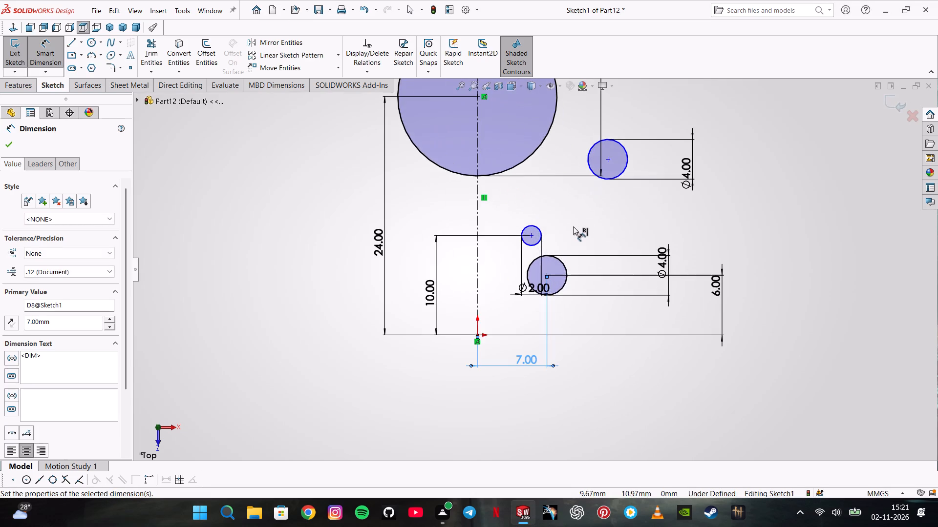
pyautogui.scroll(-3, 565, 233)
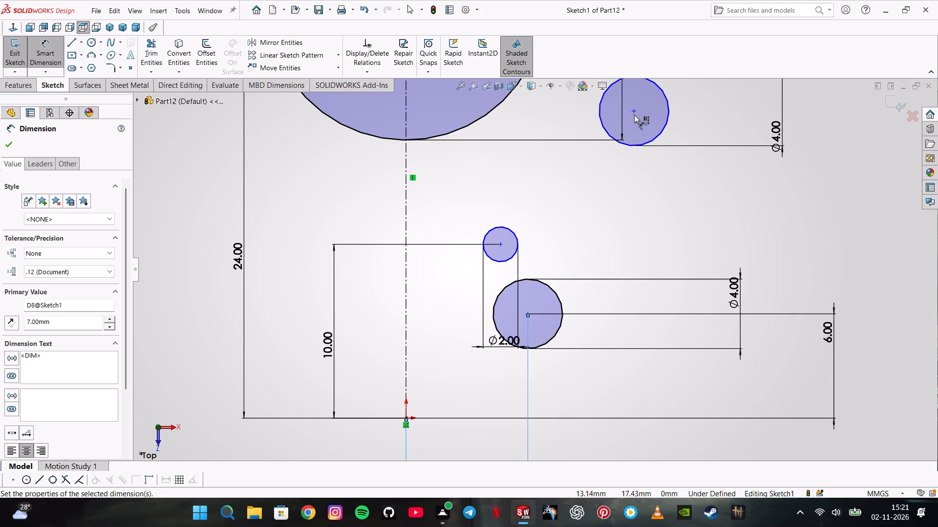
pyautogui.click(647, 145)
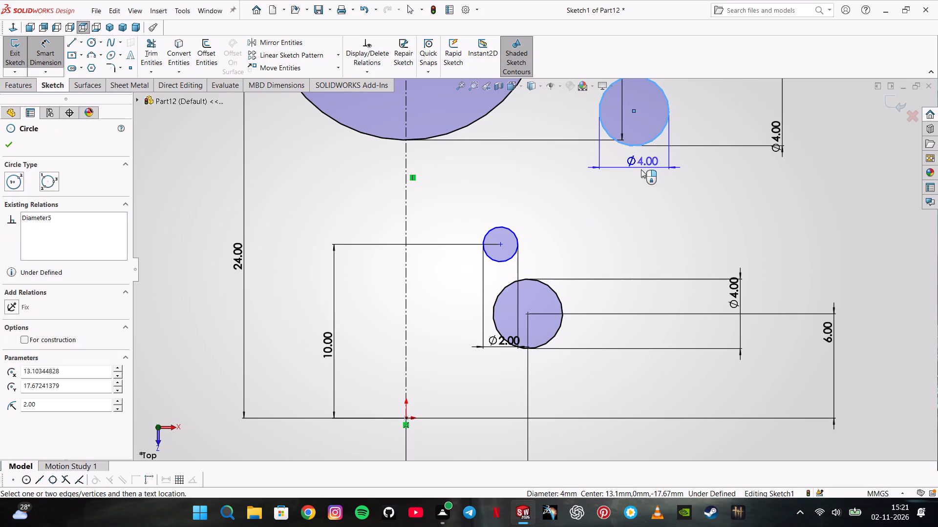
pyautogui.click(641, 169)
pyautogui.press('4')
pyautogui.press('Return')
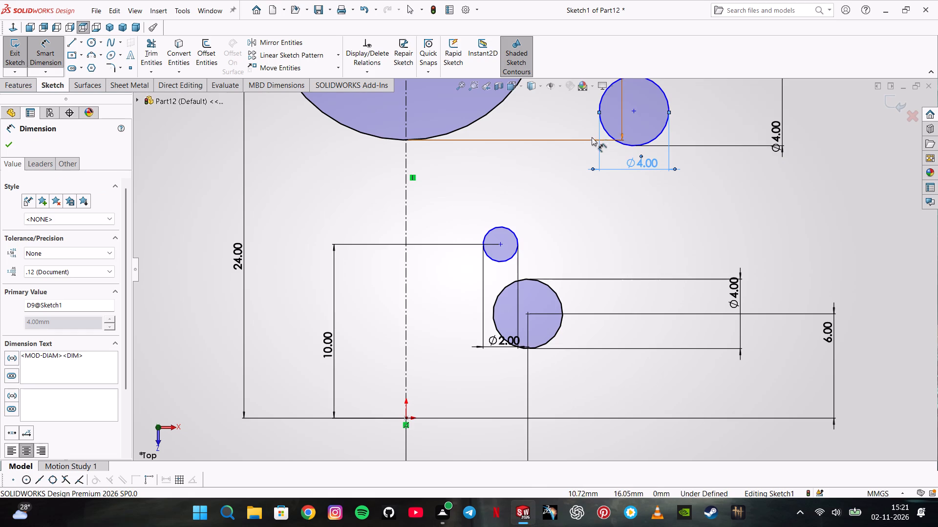
# Dimension the horizontal distance from the centerline to the upper 4 mm circle's centre as 7 mm.
pyautogui.click(634, 107)
pyautogui.click(635, 111)
pyautogui.scroll(1, 520, 261)
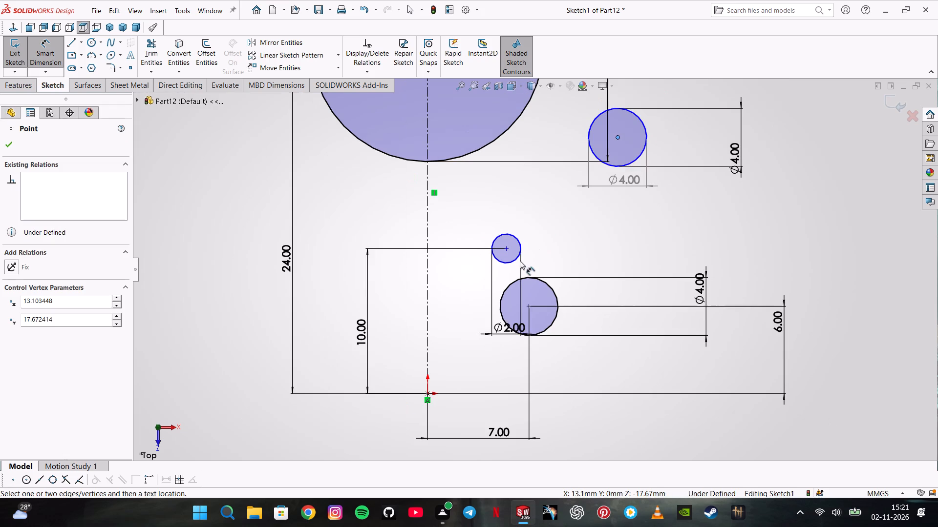
pyautogui.click(426, 371)
pyautogui.click(451, 407)
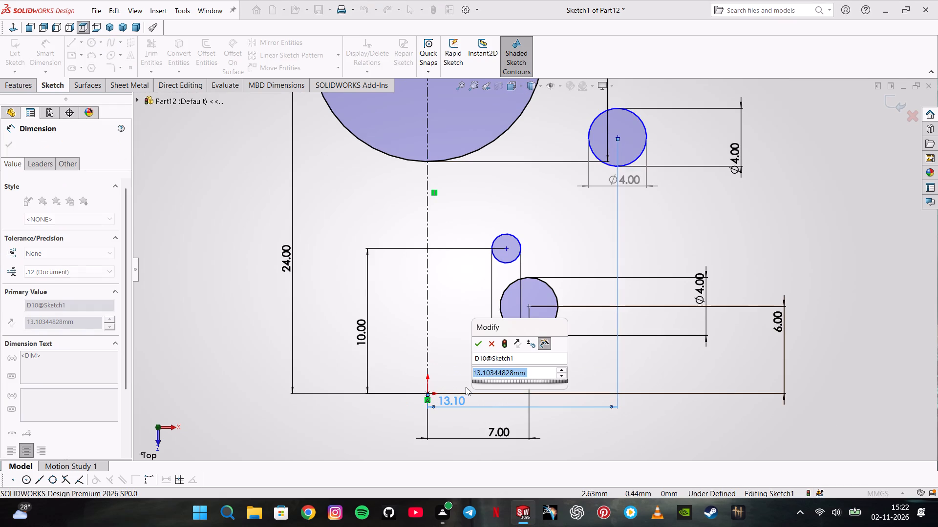
pyautogui.press('7')
pyautogui.press('Return')
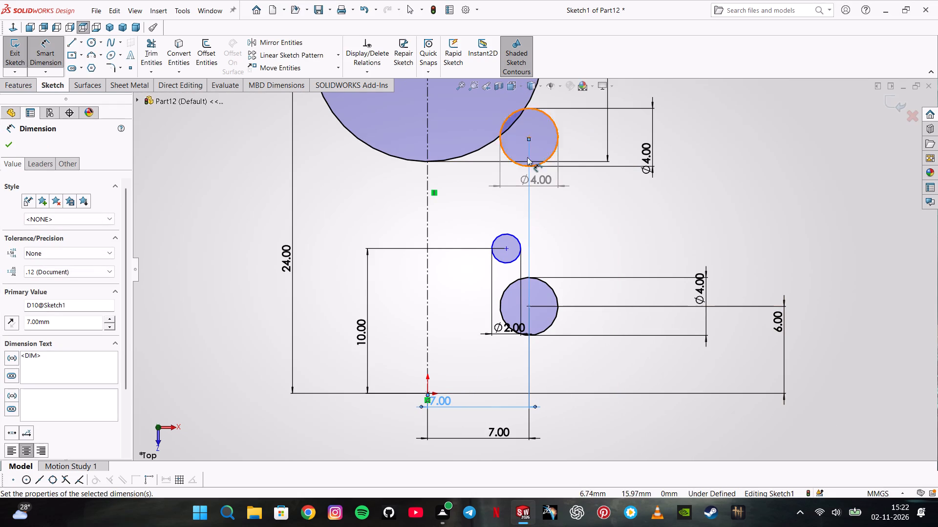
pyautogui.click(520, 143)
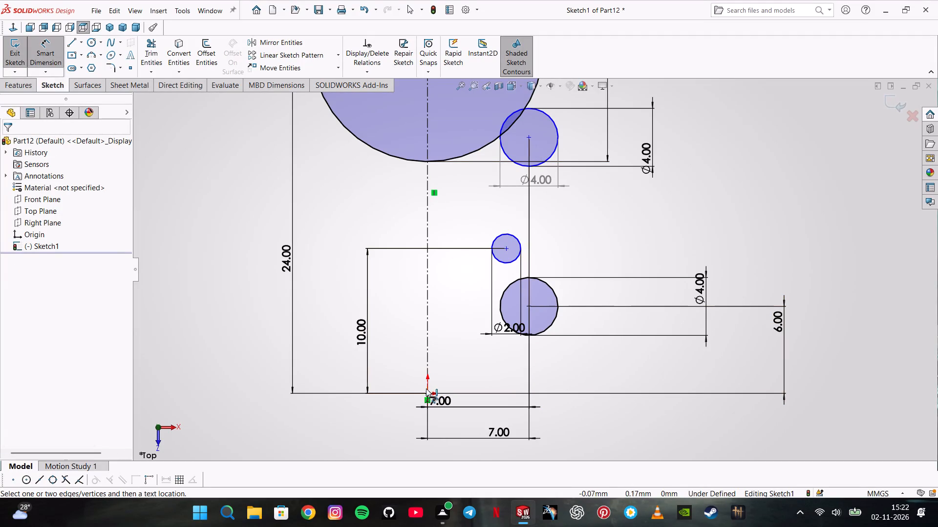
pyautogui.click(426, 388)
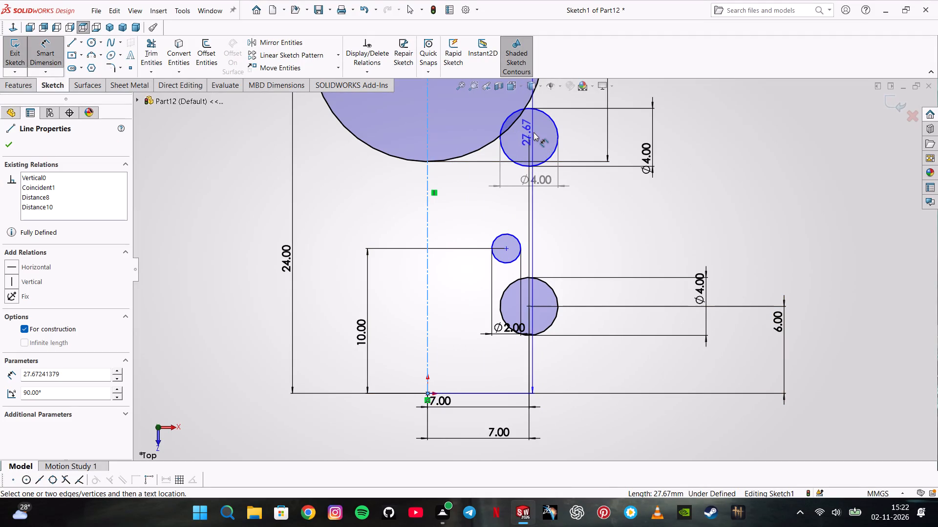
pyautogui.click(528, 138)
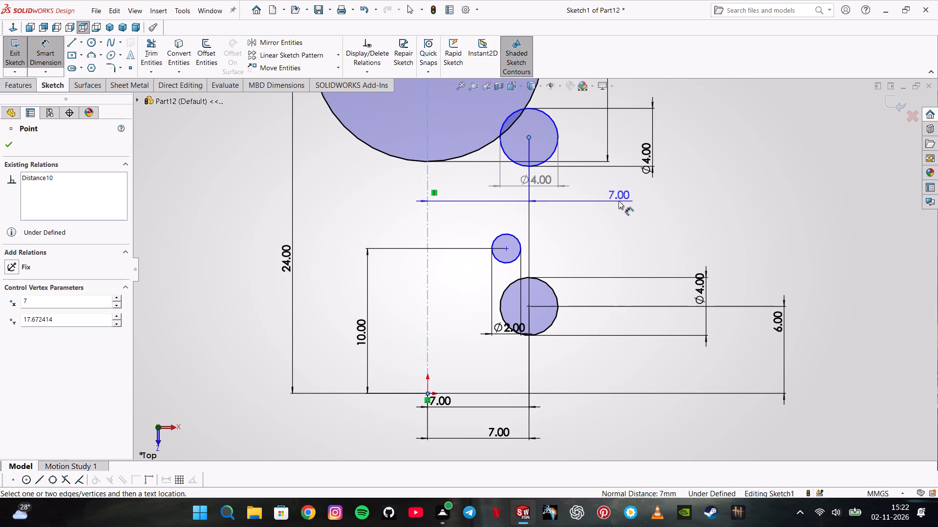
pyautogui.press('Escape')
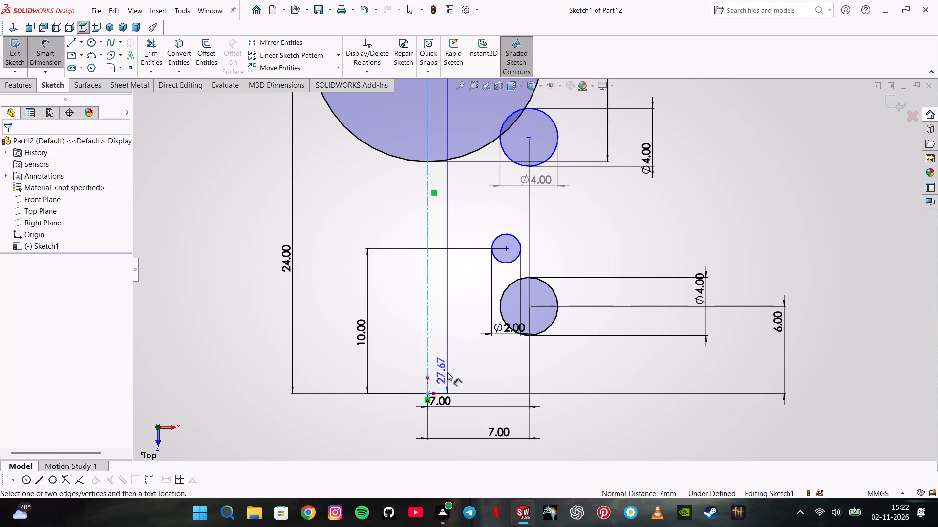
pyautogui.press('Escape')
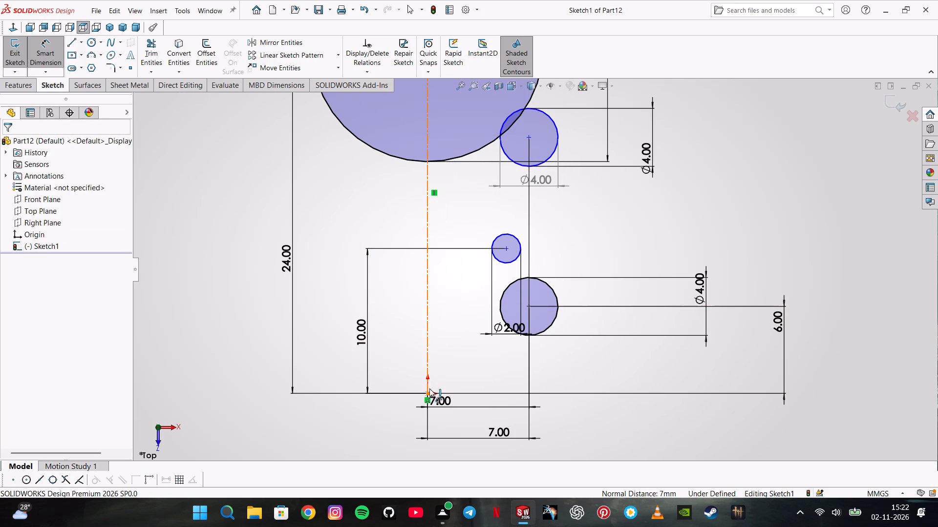
# Dimension the vertical distance from the origin to the upper 4 mm circle's centre as 14 mm.
pyautogui.click(430, 391)
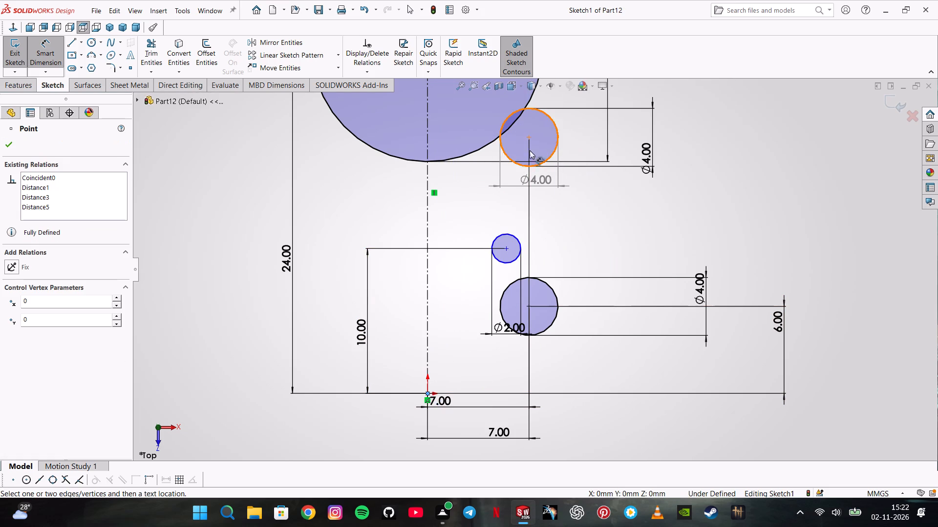
pyautogui.click(530, 136)
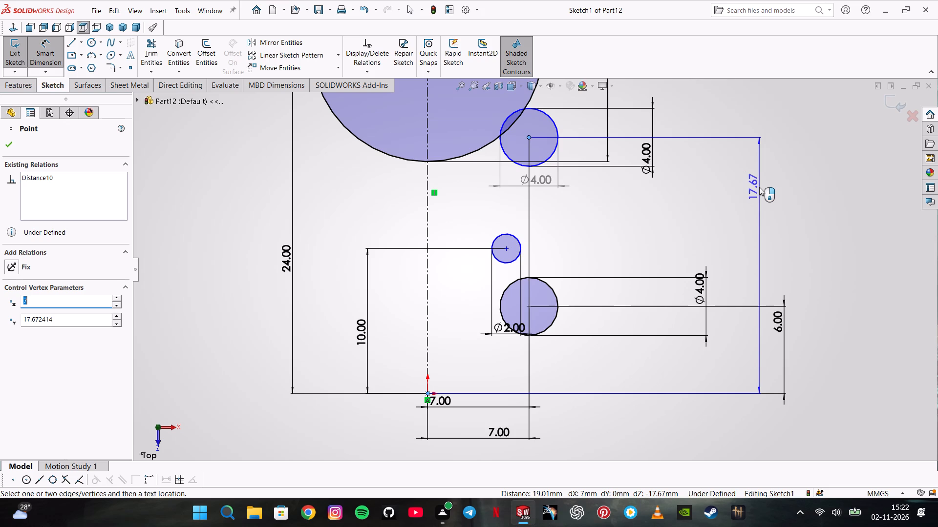
pyautogui.click(761, 187)
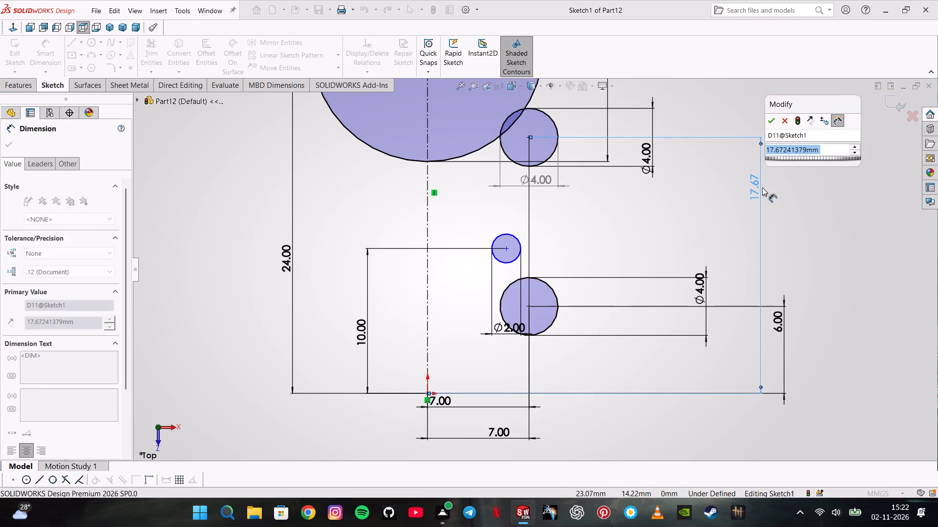
pyautogui.write('14')
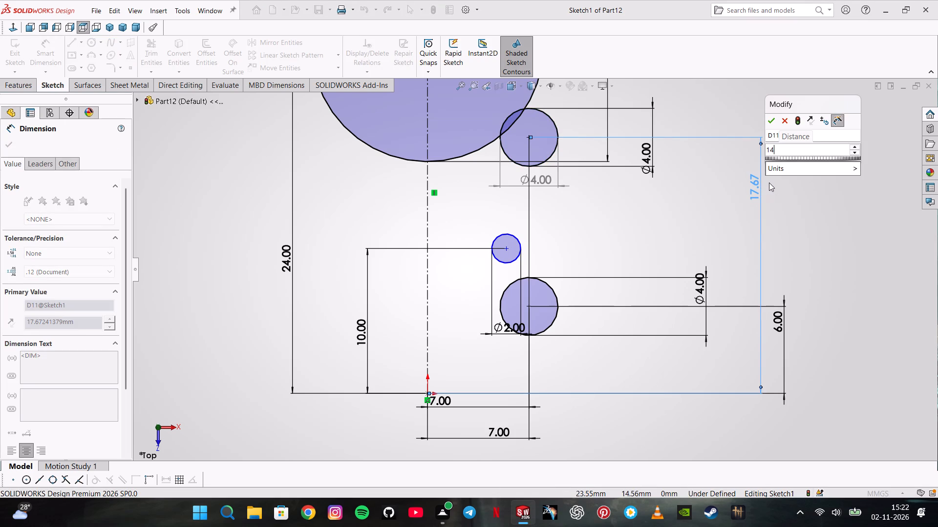
pyautogui.press('Return')
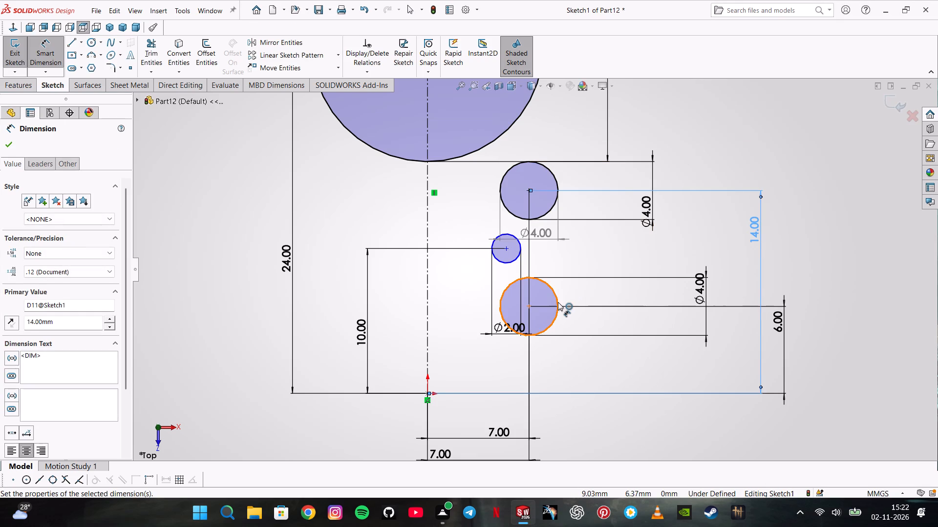
# Try to give the lower 4 mm circle another diameter dimension with a value of 8 mm.
pyautogui.click(558, 302)
pyautogui.click(590, 293)
pyautogui.press('8')
pyautogui.press('Return')
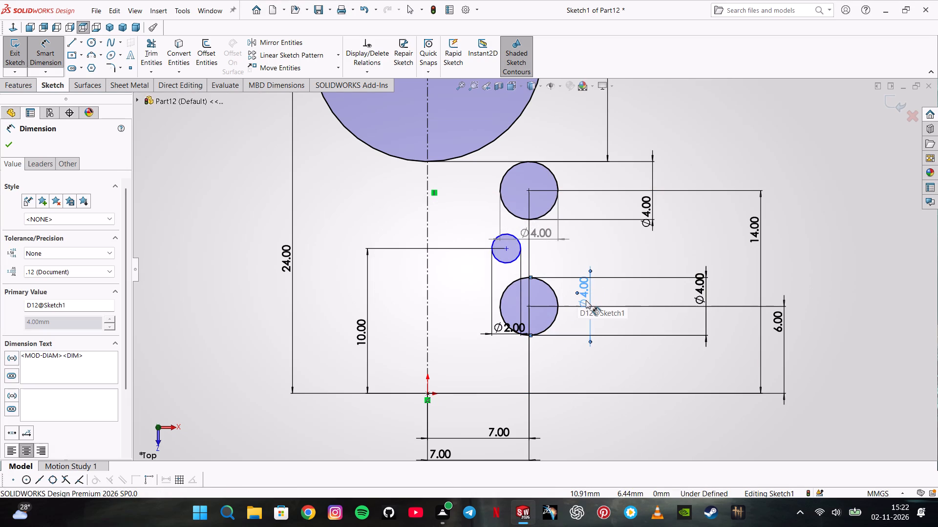
pyautogui.doubleClick(586, 300)
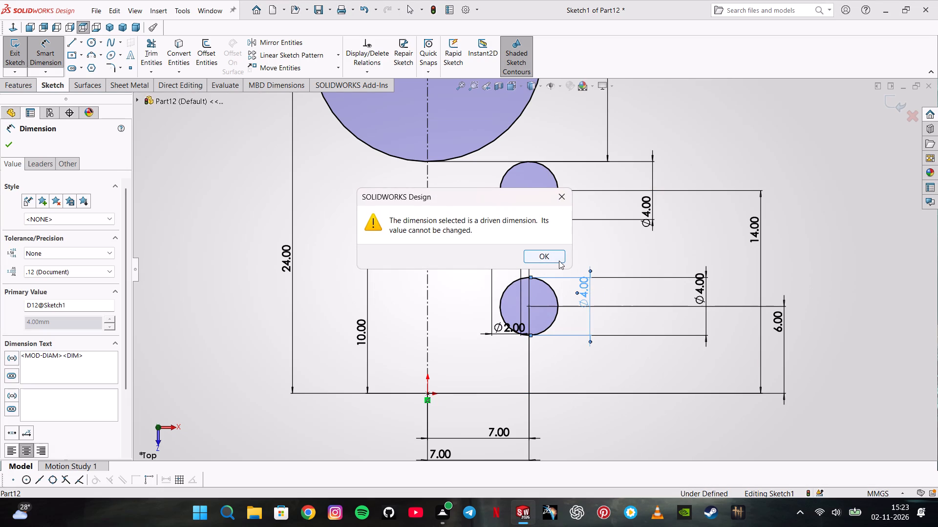
pyautogui.click(559, 261)
pyautogui.doubleClick(589, 289)
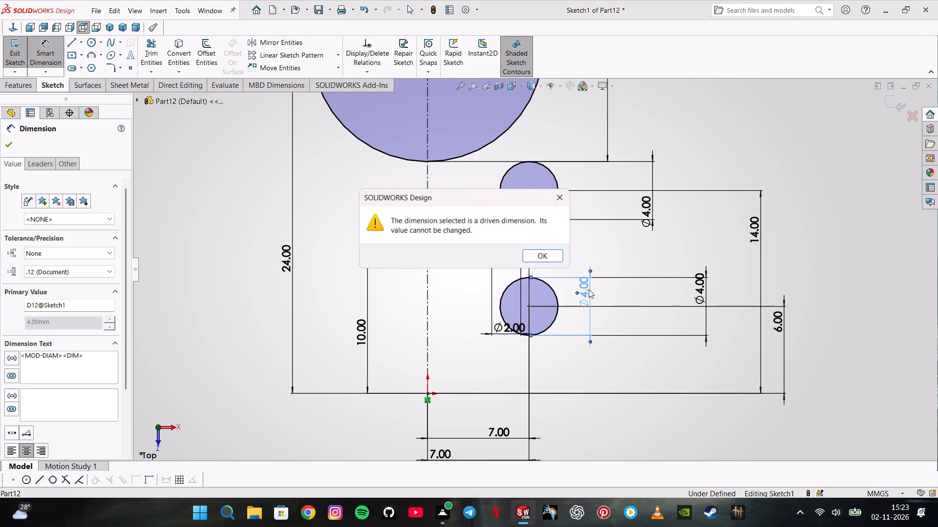
pyautogui.click(551, 262)
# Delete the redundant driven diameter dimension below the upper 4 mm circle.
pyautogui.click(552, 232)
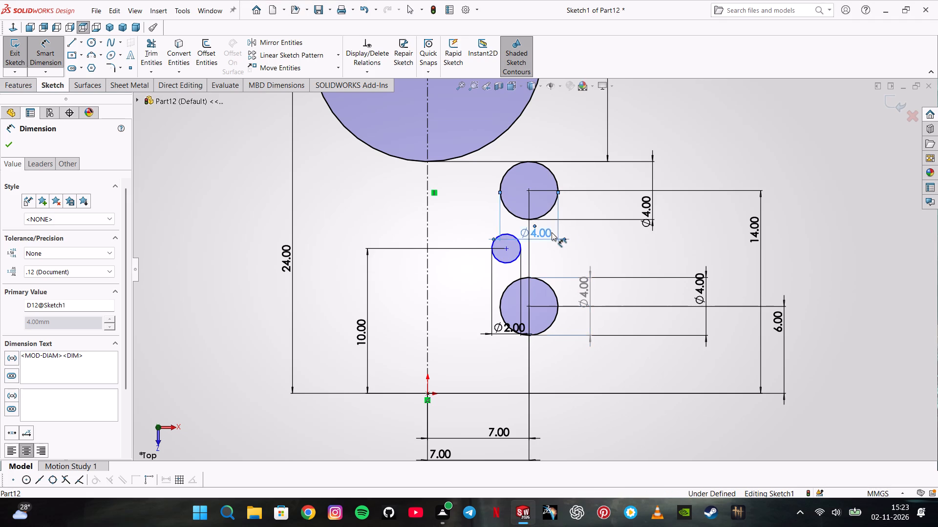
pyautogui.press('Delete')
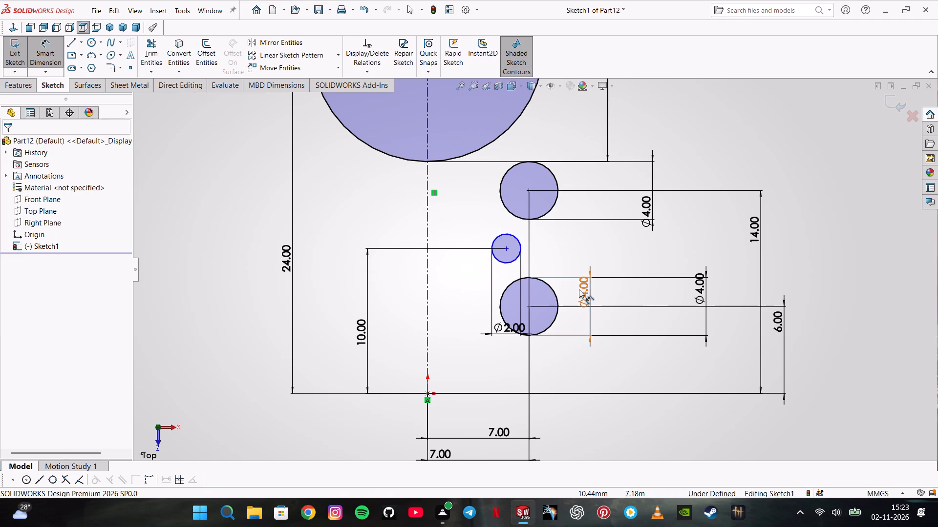
# Delete the redundant driven diameter dimension beside the lower 4 mm circle.
pyautogui.click(579, 289)
pyautogui.press('Delete')
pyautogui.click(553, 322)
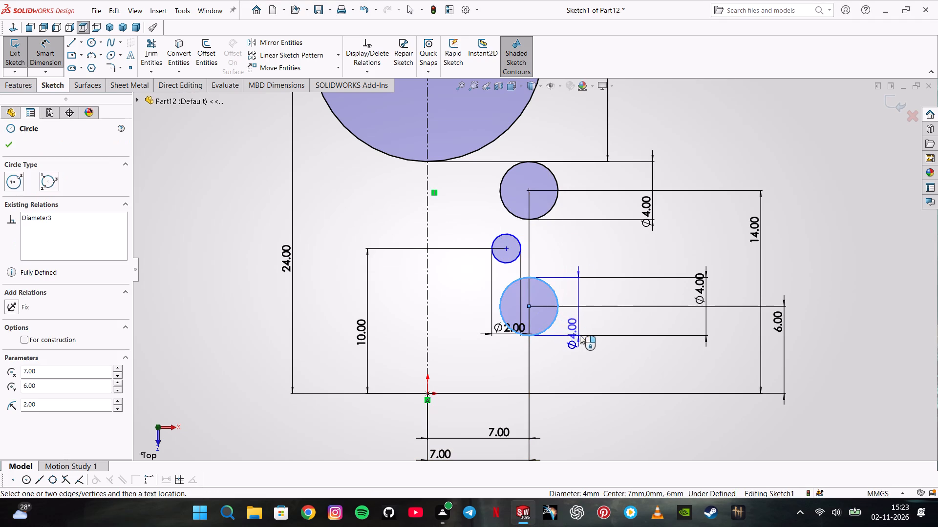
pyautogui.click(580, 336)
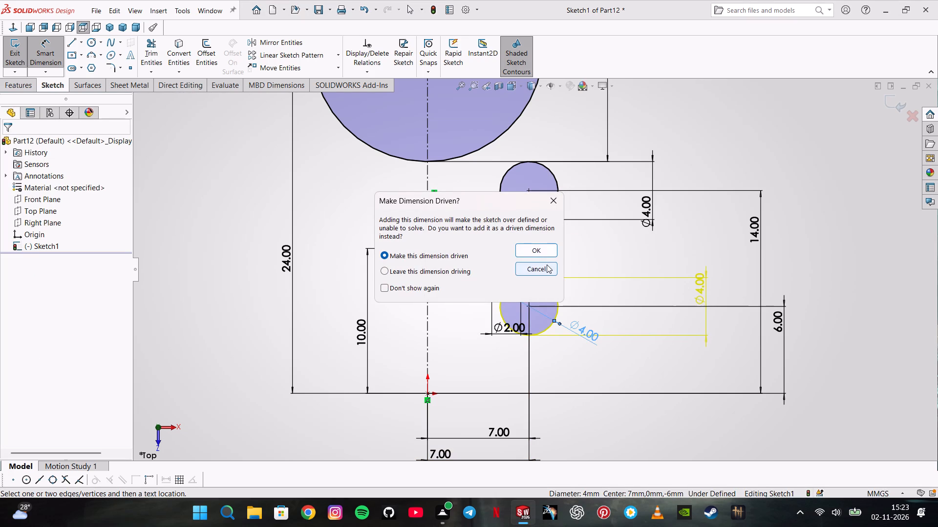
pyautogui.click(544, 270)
# Set the lower circle's existing diameter dimension to 8 mm.
pyautogui.doubleClick(696, 287)
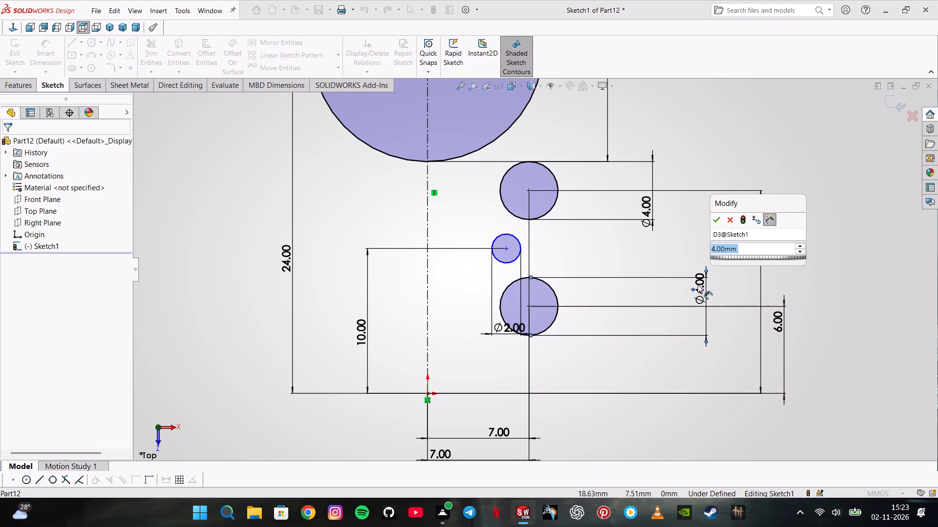
pyautogui.press('8')
pyautogui.press('Return')
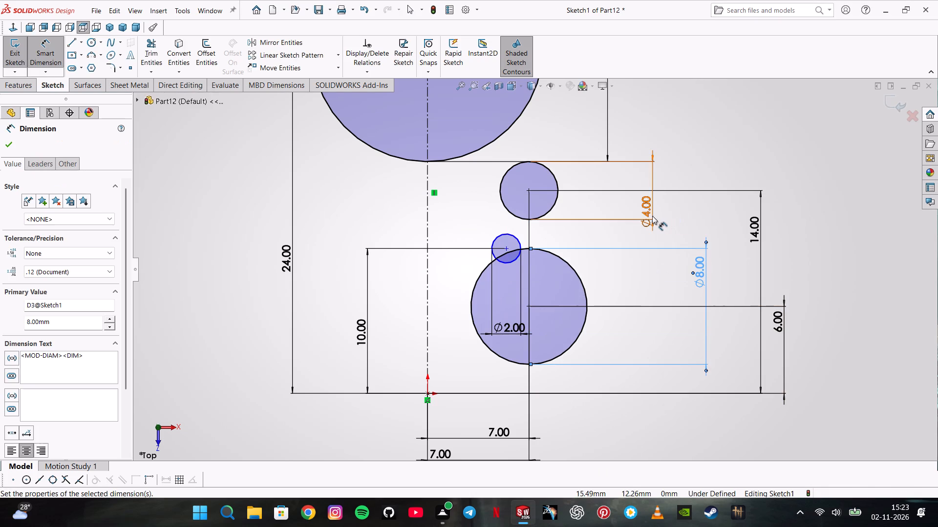
# Set the upper 4 mm circle's diameter dimension to 8 mm.
pyautogui.doubleClick(654, 211)
pyautogui.press('8')
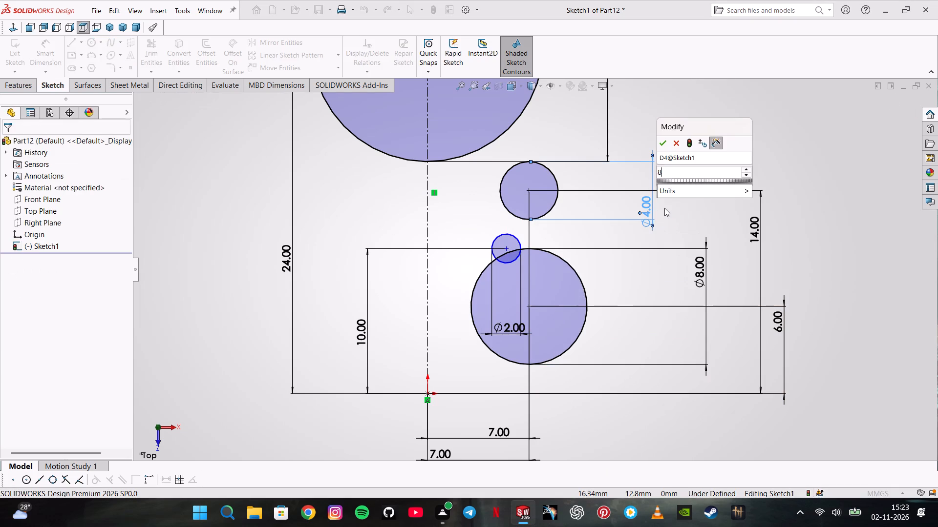
pyautogui.press('Return')
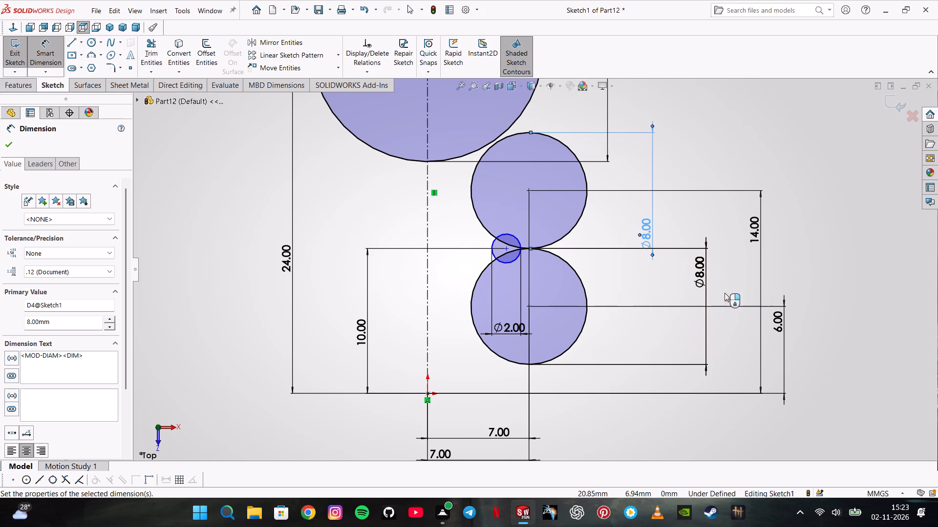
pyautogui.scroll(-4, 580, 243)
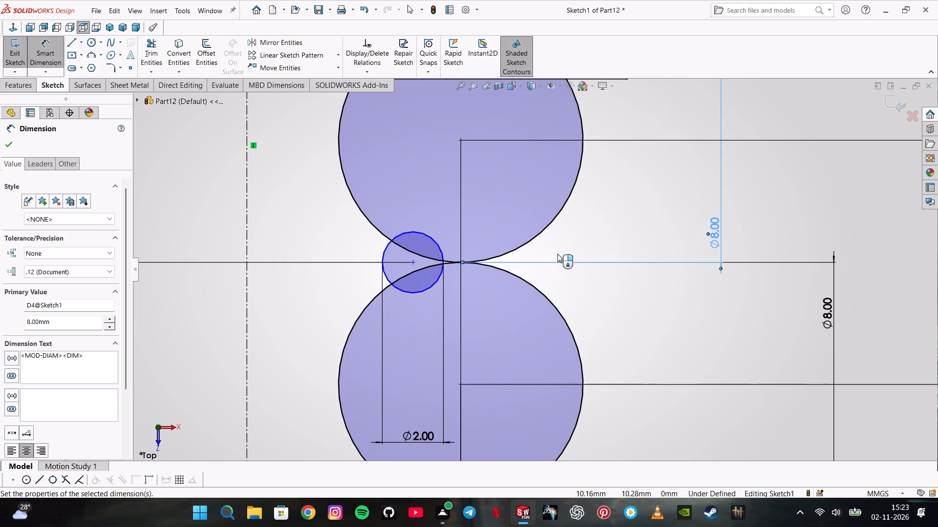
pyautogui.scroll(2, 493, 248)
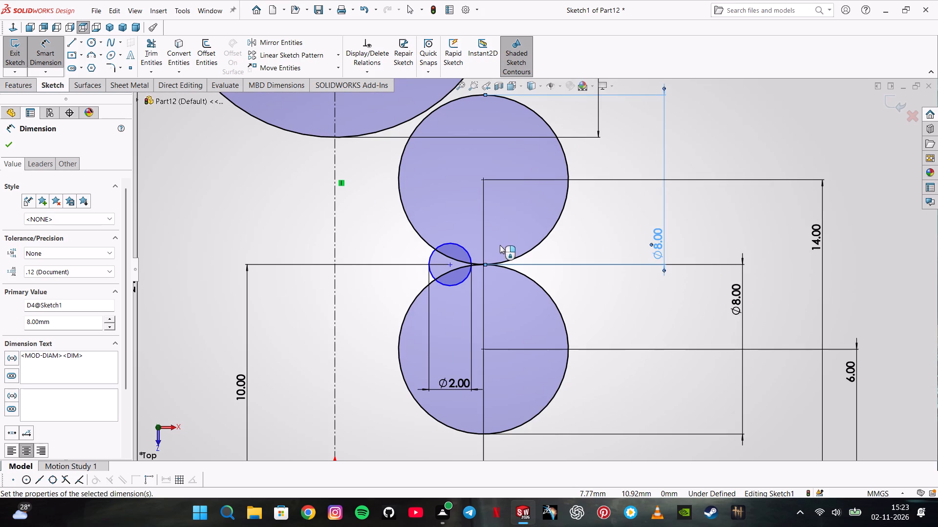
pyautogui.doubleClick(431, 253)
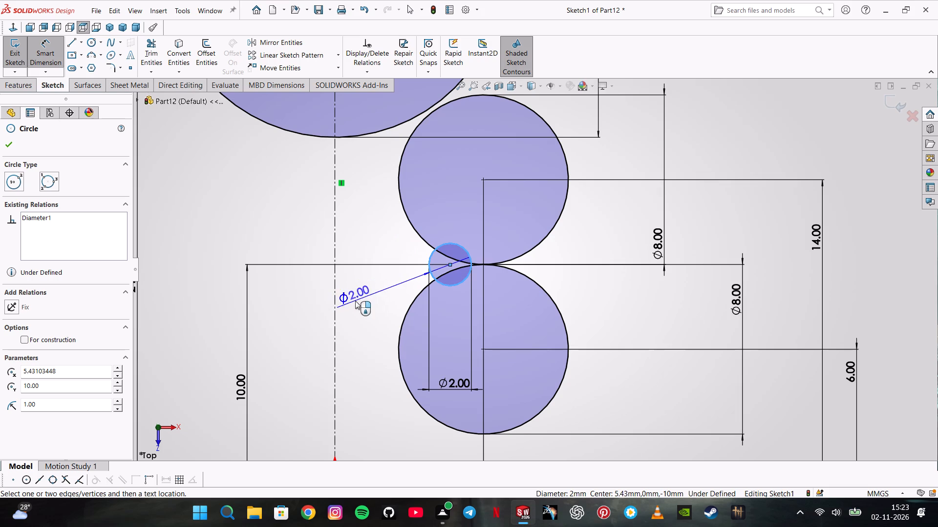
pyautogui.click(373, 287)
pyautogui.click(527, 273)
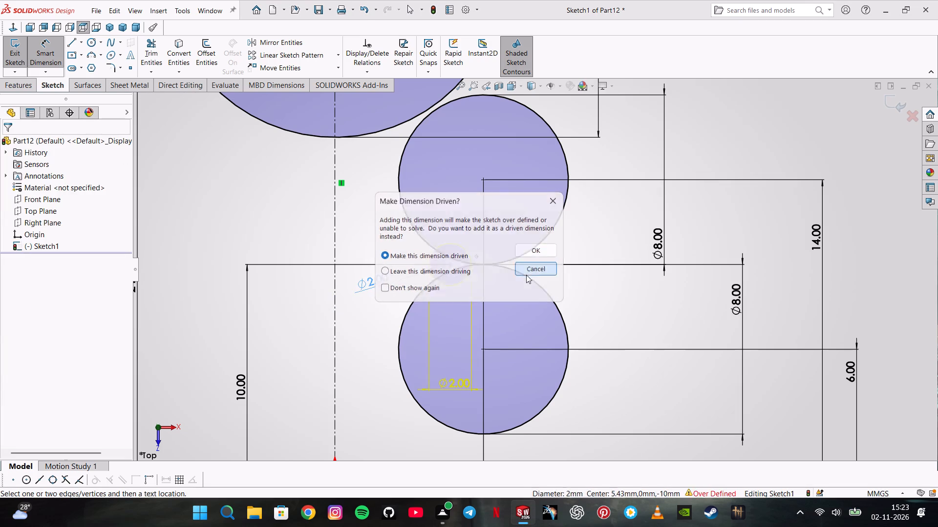
# Set the small middle circle's diameter dimension to 4 mm and leave the dimension tool.
pyautogui.doubleClick(465, 377)
pyautogui.press('4')
pyautogui.press('Return')
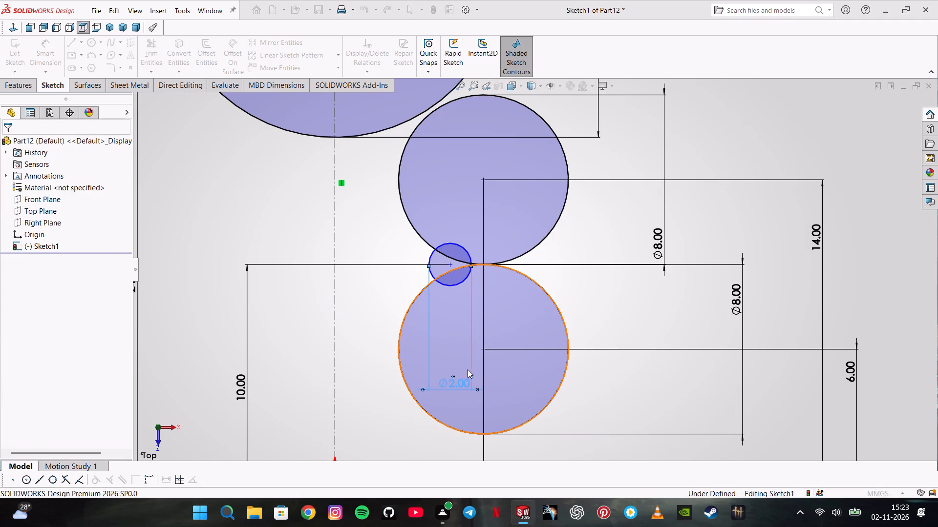
pyautogui.scroll(2, 495, 258)
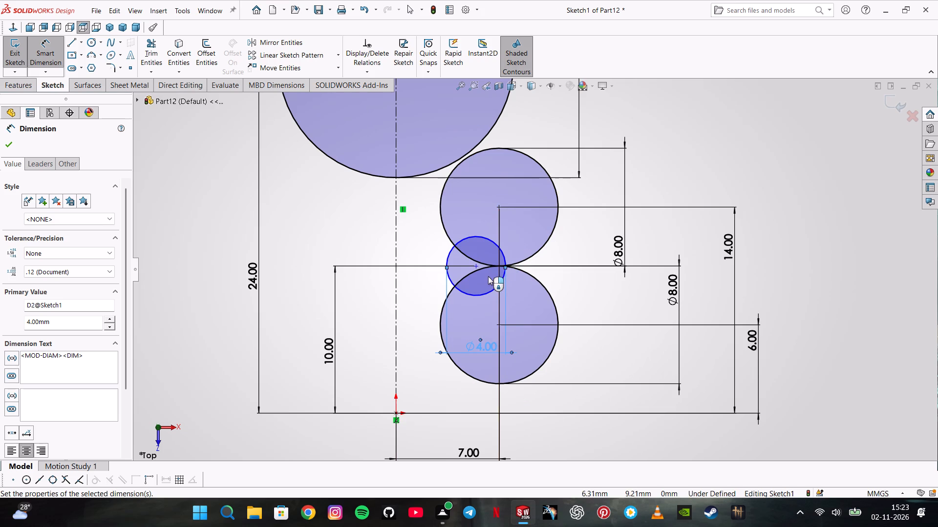
pyautogui.press('Escape')
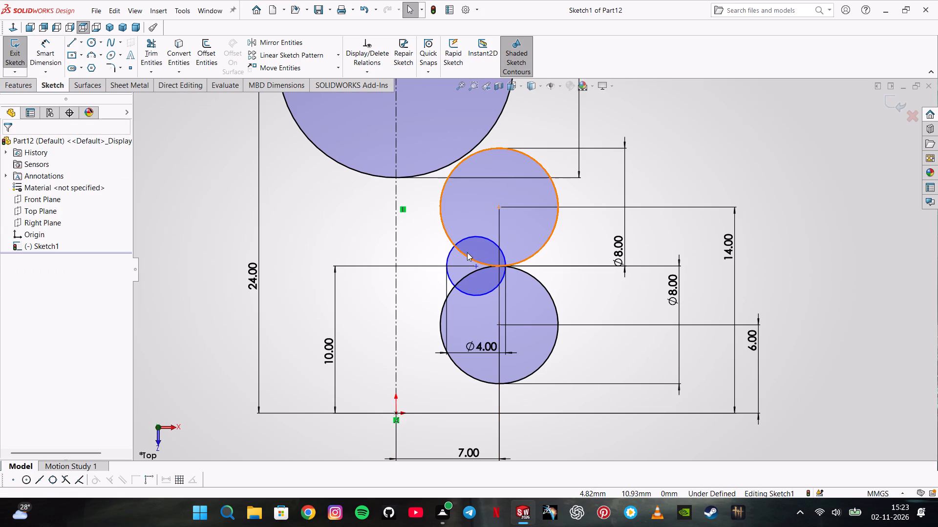
# Add a tangent relation between the 4 mm circle and the upper 8 mm circle.
pyautogui.click(461, 259)
pyautogui.keyDown('ctrl'); pyautogui.click(445, 236); pyautogui.keyUp('ctrl')
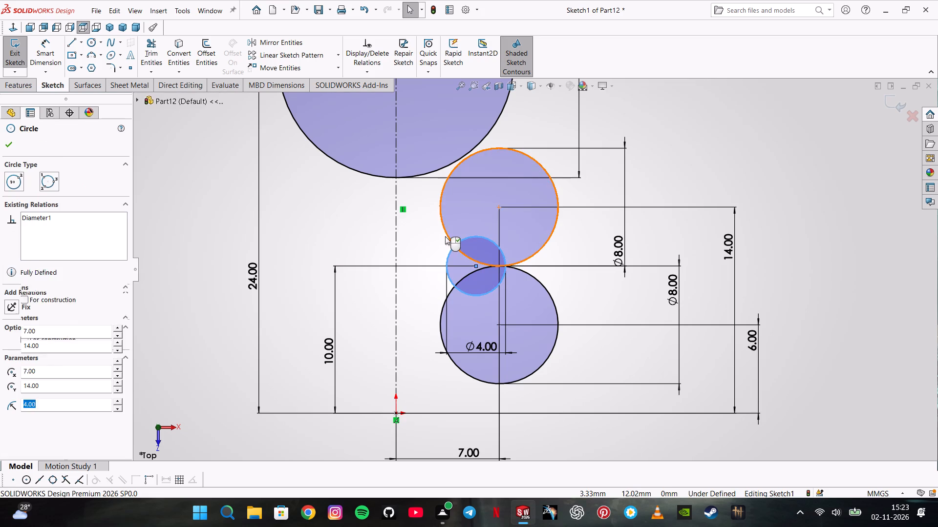
pyautogui.click(496, 190)
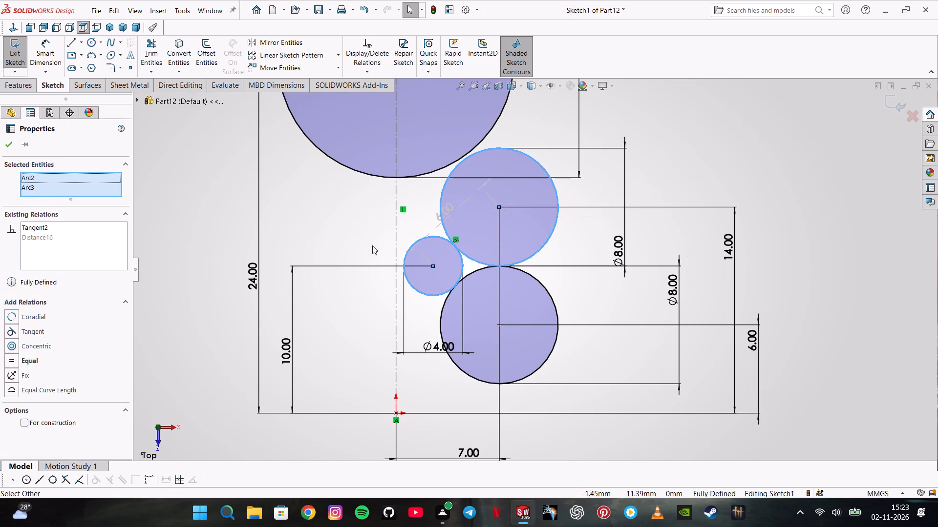
pyautogui.click(363, 242)
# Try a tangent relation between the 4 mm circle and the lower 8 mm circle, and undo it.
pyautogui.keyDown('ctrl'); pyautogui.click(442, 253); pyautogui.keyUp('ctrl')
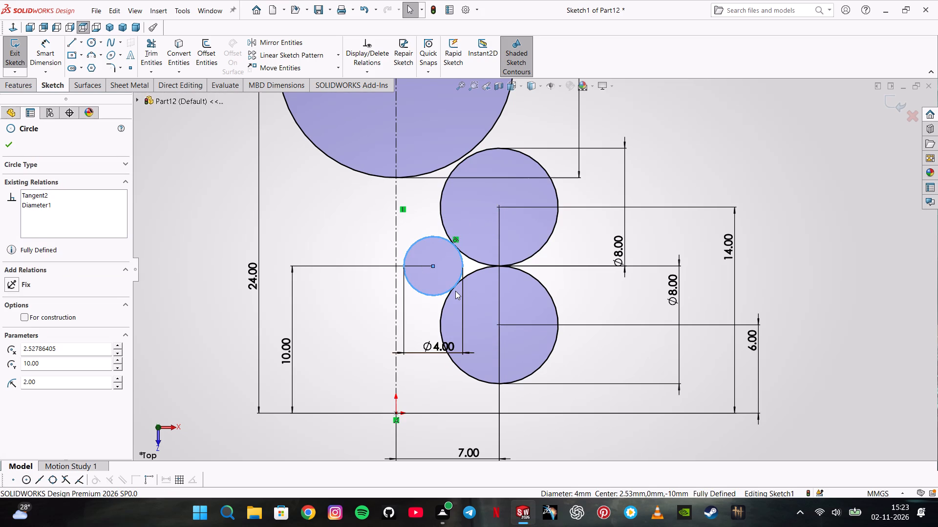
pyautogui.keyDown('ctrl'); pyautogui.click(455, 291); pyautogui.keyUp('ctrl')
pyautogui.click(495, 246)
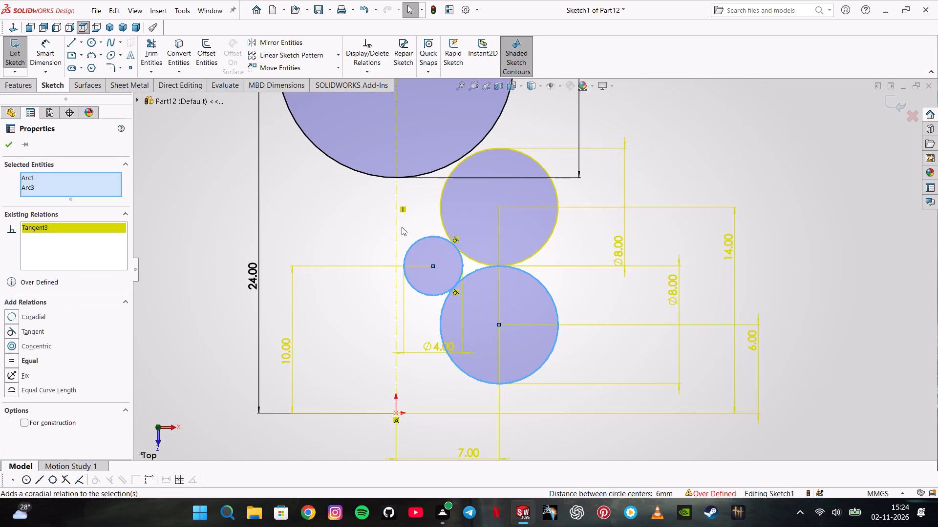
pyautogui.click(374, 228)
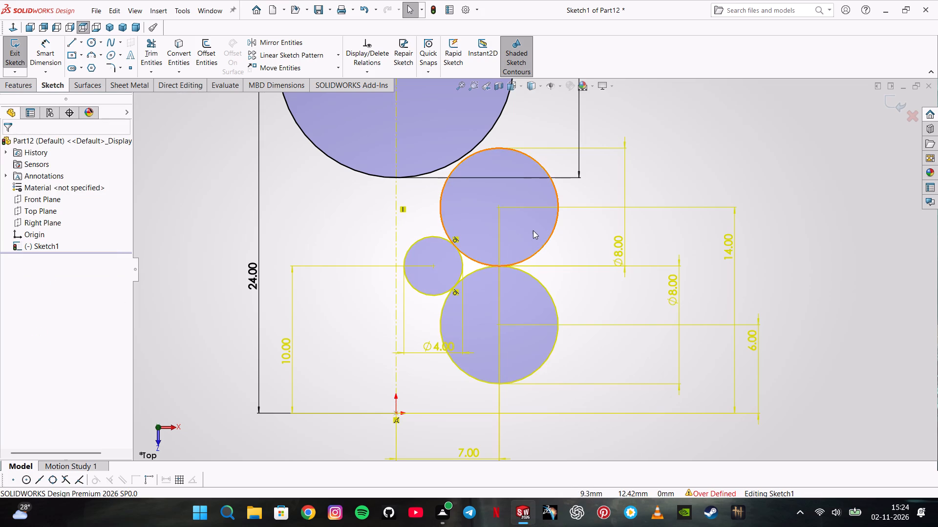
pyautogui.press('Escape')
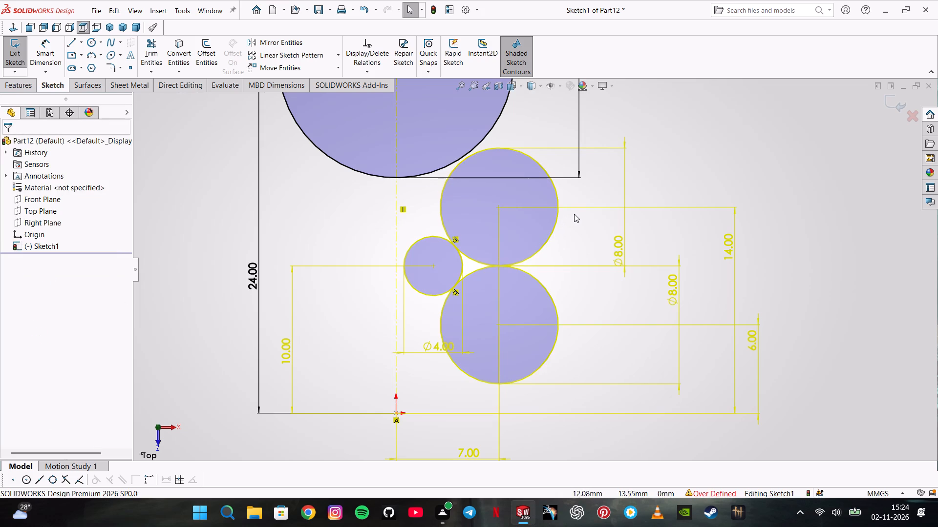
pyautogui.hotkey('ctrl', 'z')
# Examine closely whether the 4 mm circle touches the lower 8 mm circle at their contact point.
pyautogui.scroll(-4, 503, 272)
pyautogui.scroll(-4, 464, 270)
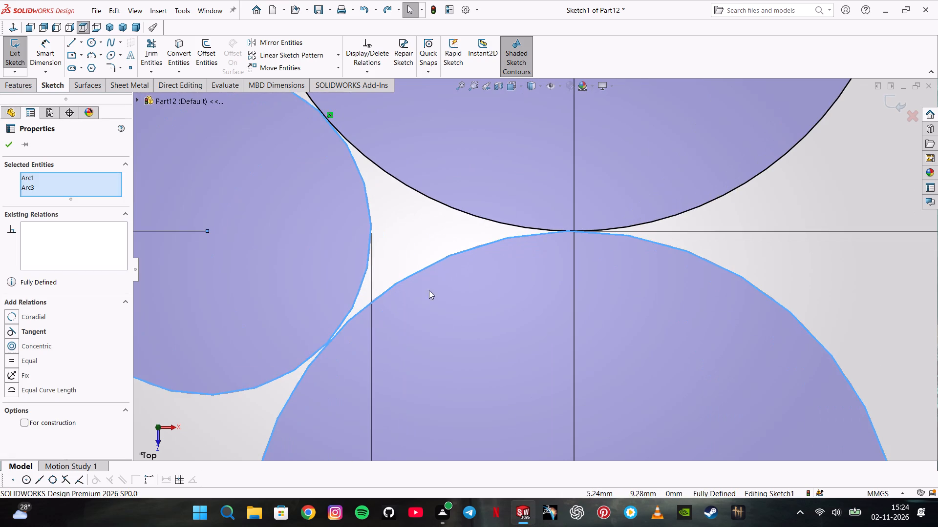
pyautogui.scroll(-5, 394, 303)
pyautogui.press('Escape')
pyautogui.click(307, 351)
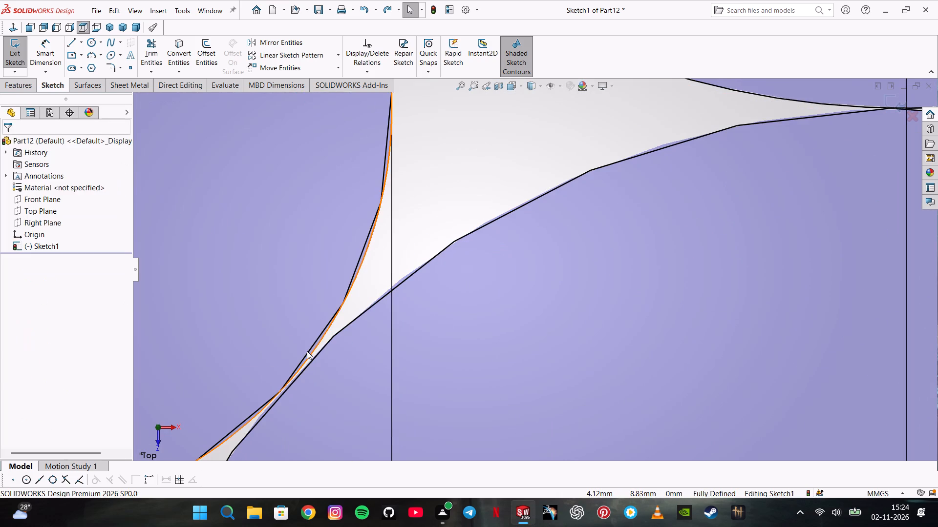
pyautogui.scroll(-3, 322, 358)
pyautogui.scroll(1, 330, 366)
pyautogui.scroll(-2, 321, 358)
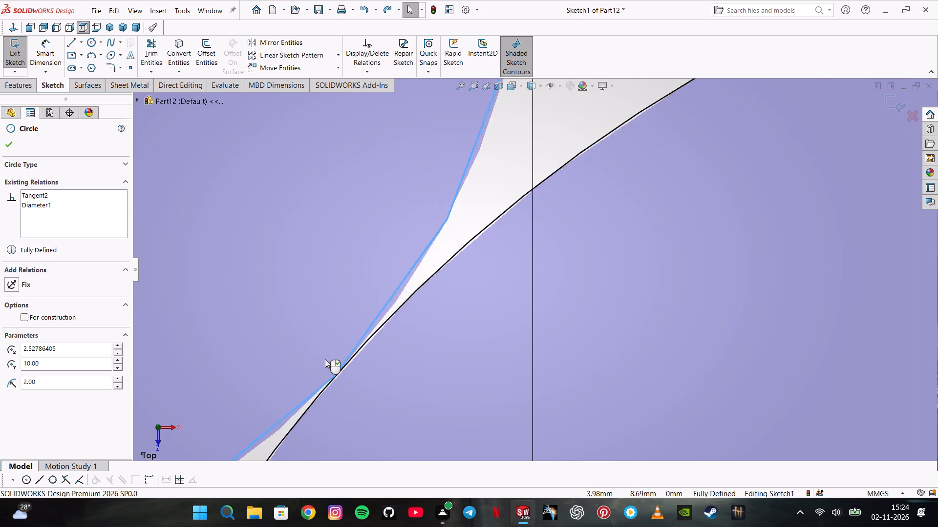
pyautogui.scroll(-6, 325, 359)
pyautogui.scroll(-3, 470, 355)
pyautogui.scroll(5, 511, 345)
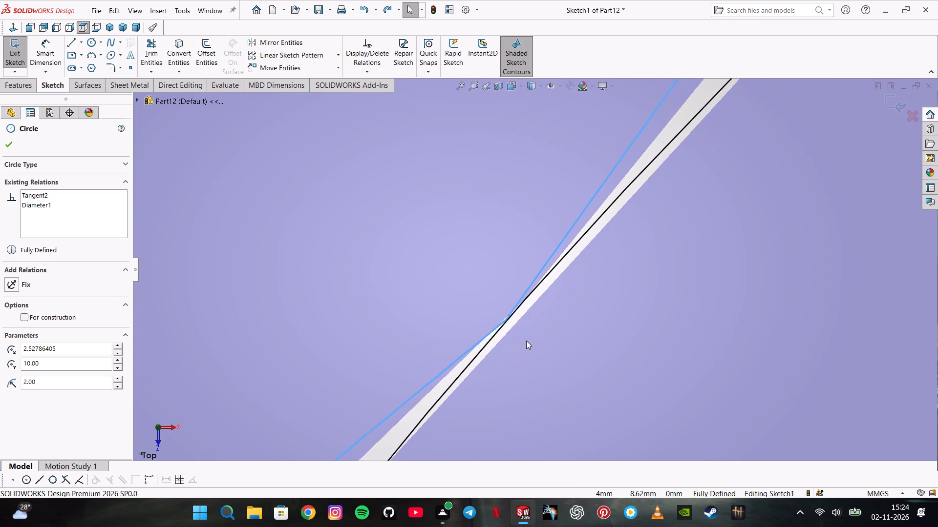
pyautogui.scroll(20, 526, 341)
pyautogui.scroll(1, 526, 341)
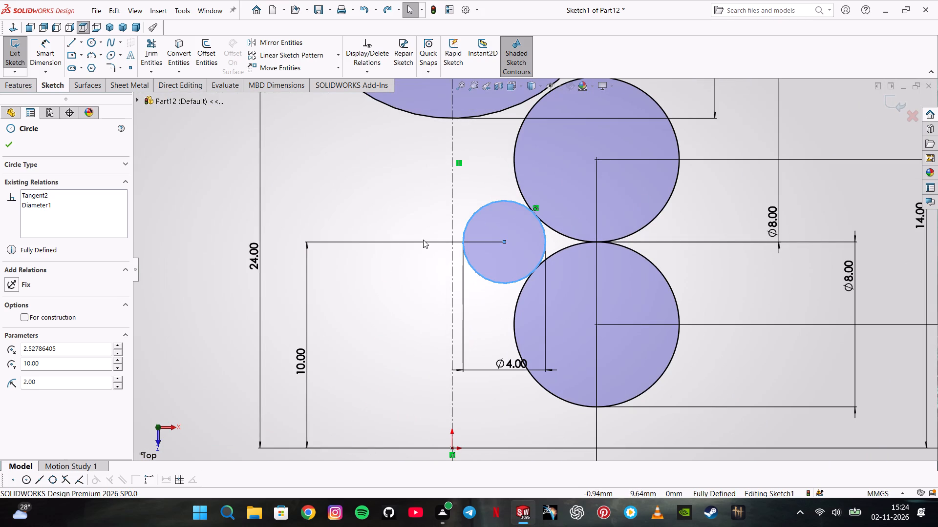
pyautogui.press('Escape')
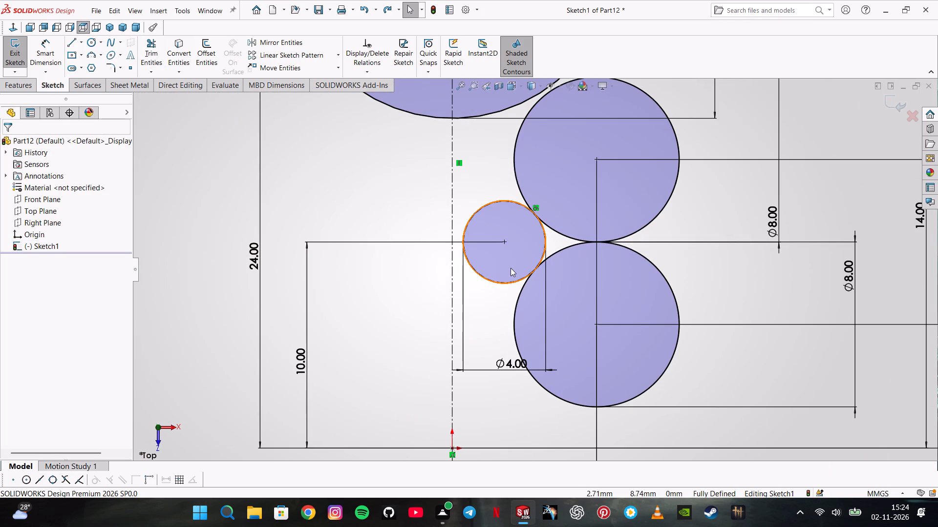
# Add a tangent relation between the 4 mm circle and the lower 8 mm circle.
pyautogui.scroll(-4, 513, 268)
pyautogui.keyDown('ctrl'); pyautogui.click(576, 245); pyautogui.keyUp('ctrl')
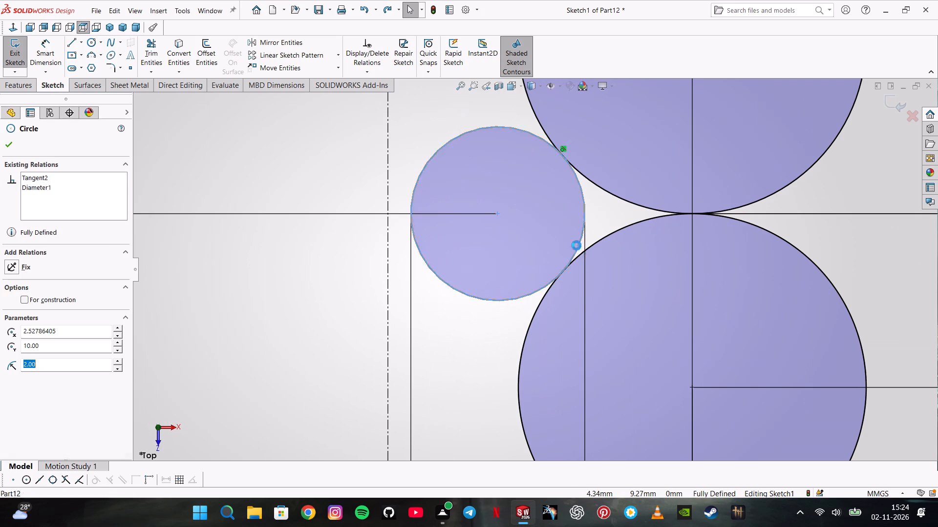
pyautogui.keyDown('ctrl'); pyautogui.click(589, 246); pyautogui.keyUp('ctrl')
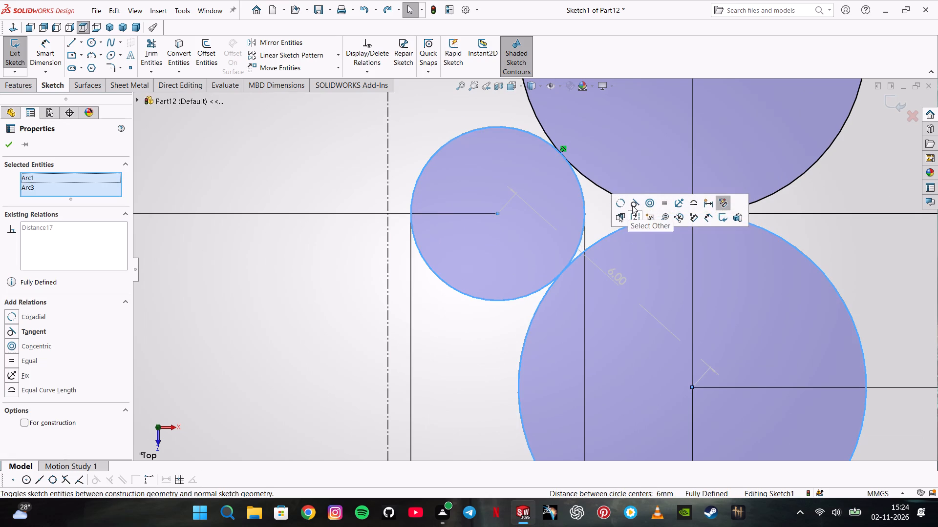
pyautogui.click(638, 198)
pyautogui.press('Escape')
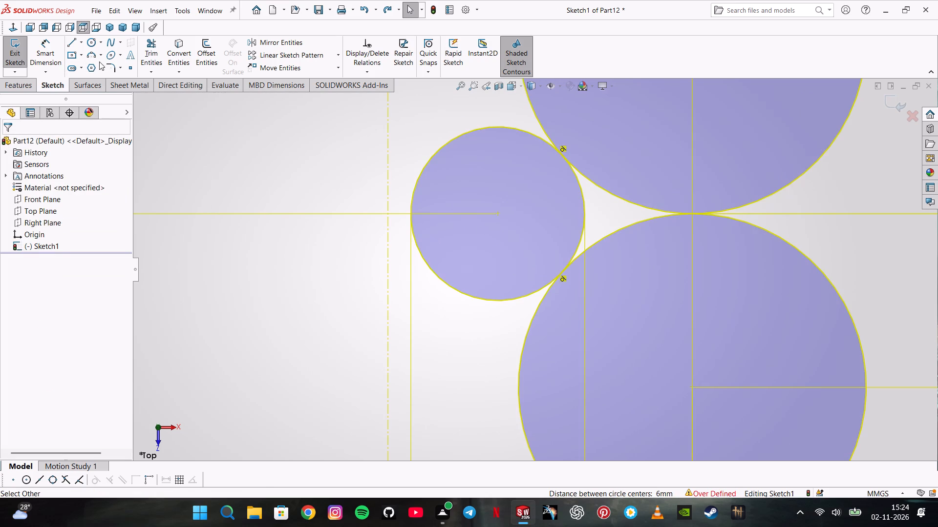
# Trim the 4 mm circle to the short arc between its tangent points with the two 8 mm circles.
pyautogui.click(143, 53)
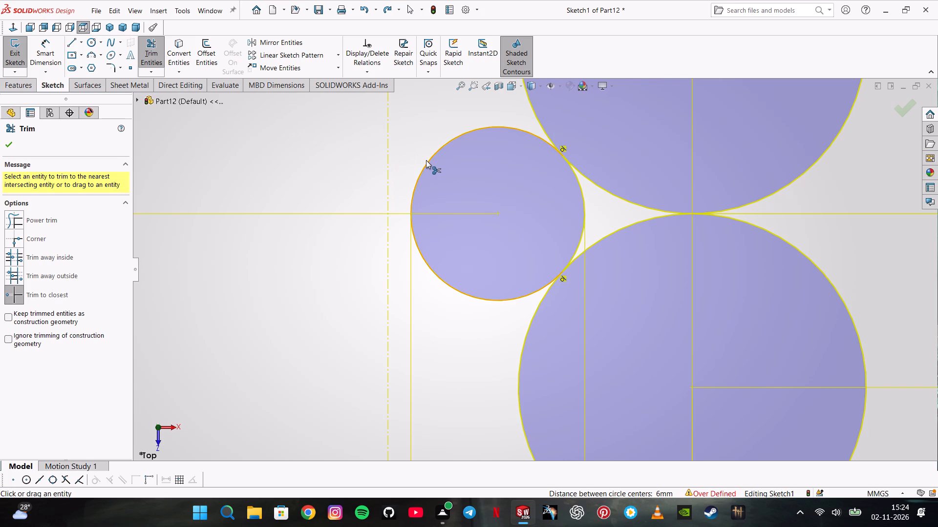
pyautogui.click(430, 161)
pyautogui.click(433, 163)
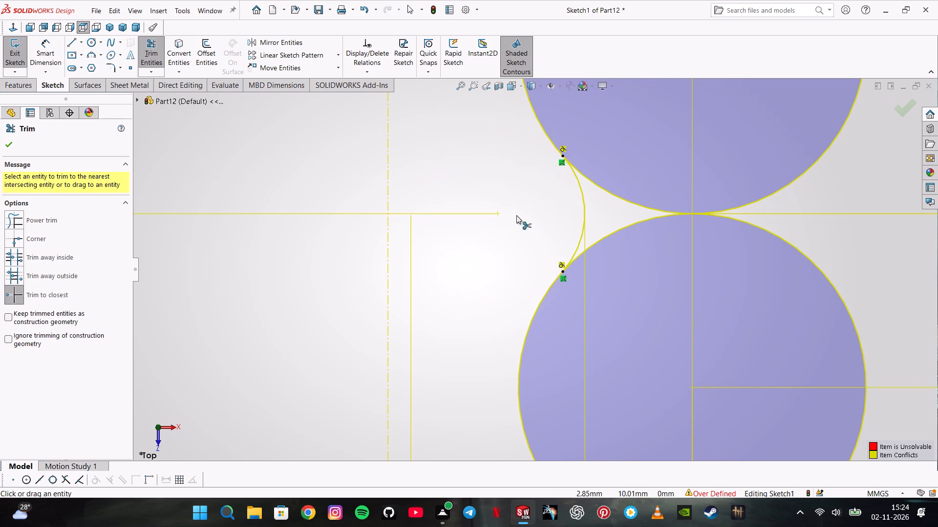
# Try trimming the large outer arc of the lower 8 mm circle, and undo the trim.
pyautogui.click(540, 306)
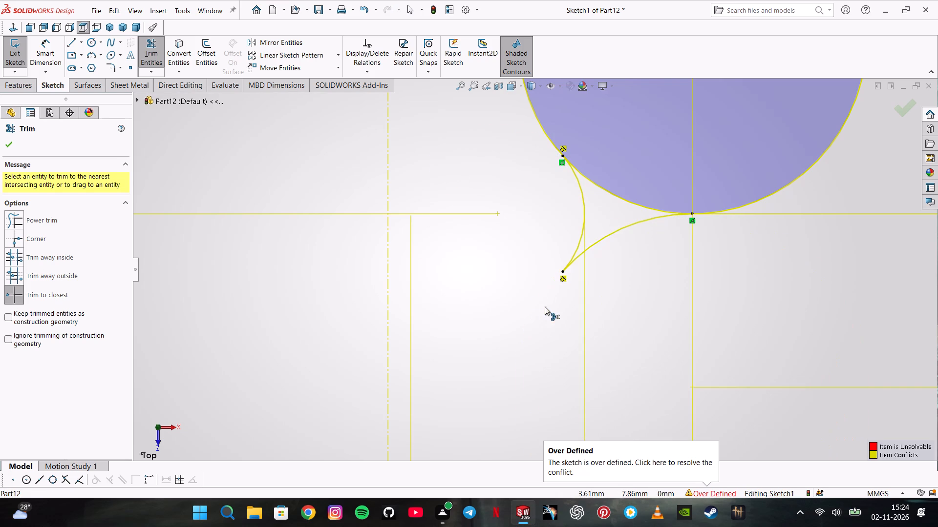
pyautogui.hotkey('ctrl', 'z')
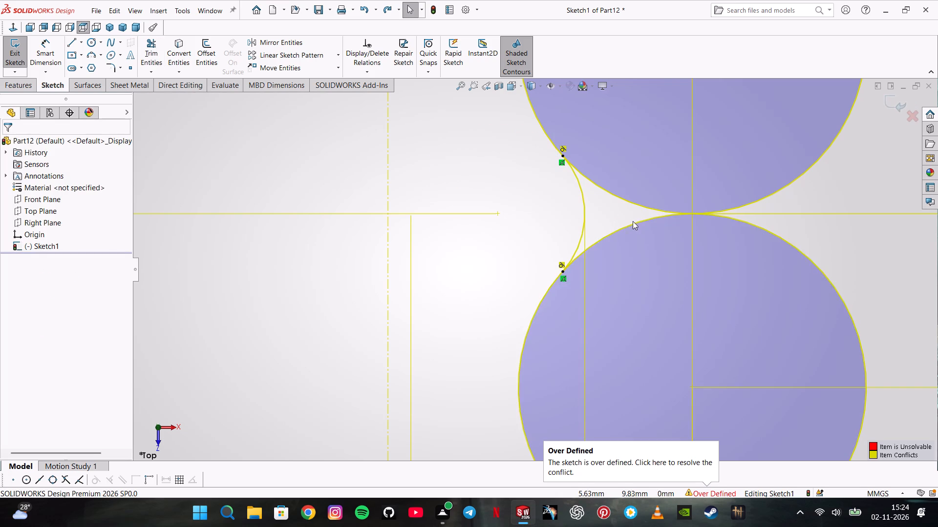
# Trim the upper 8 mm circle's arc between its tangent point with the small arc and its contact with the lower circle.
pyautogui.click(629, 233)
pyautogui.click(637, 223)
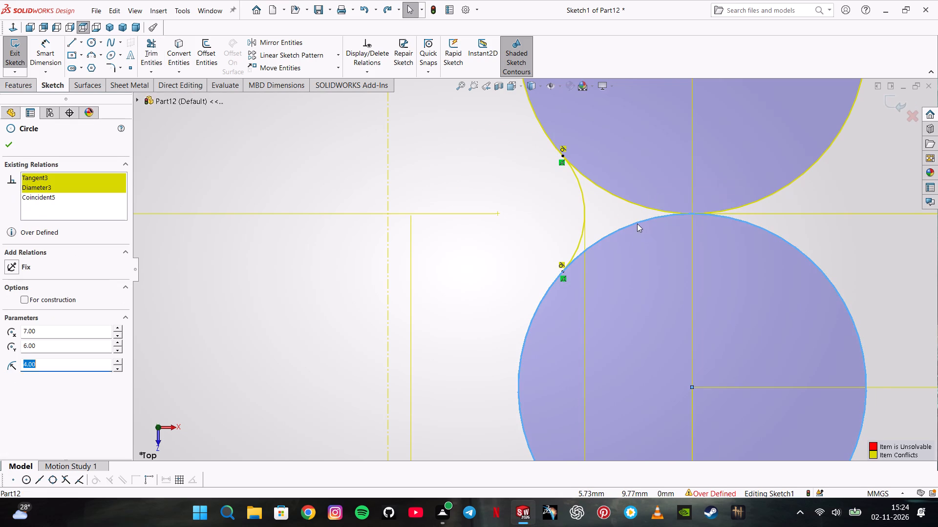
pyautogui.click(155, 57)
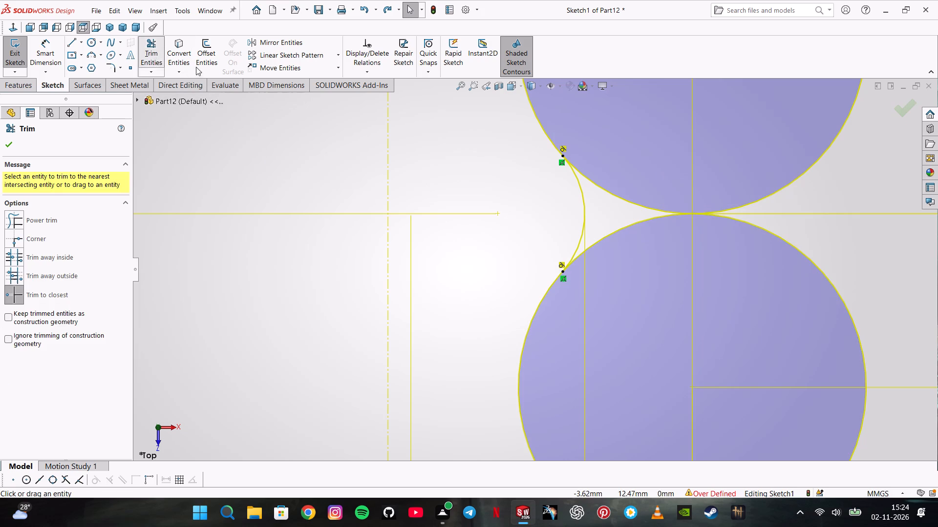
pyautogui.click(625, 202)
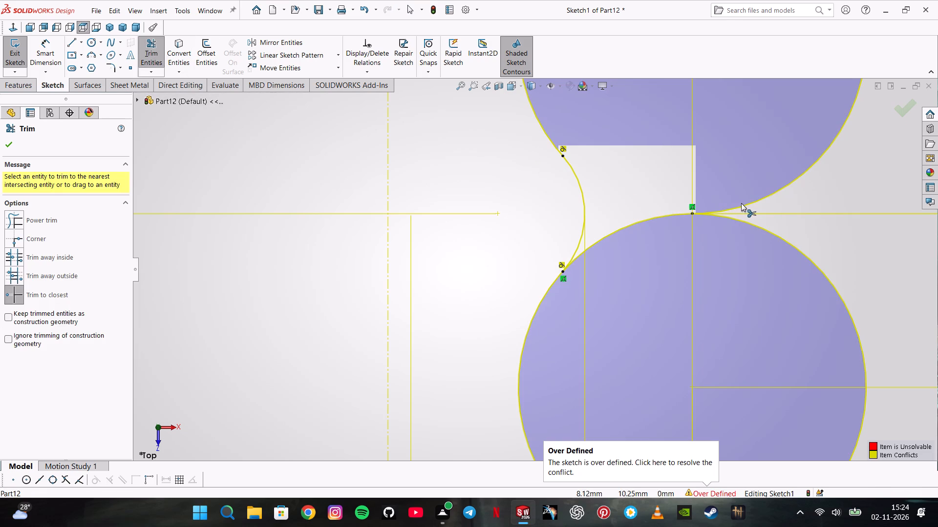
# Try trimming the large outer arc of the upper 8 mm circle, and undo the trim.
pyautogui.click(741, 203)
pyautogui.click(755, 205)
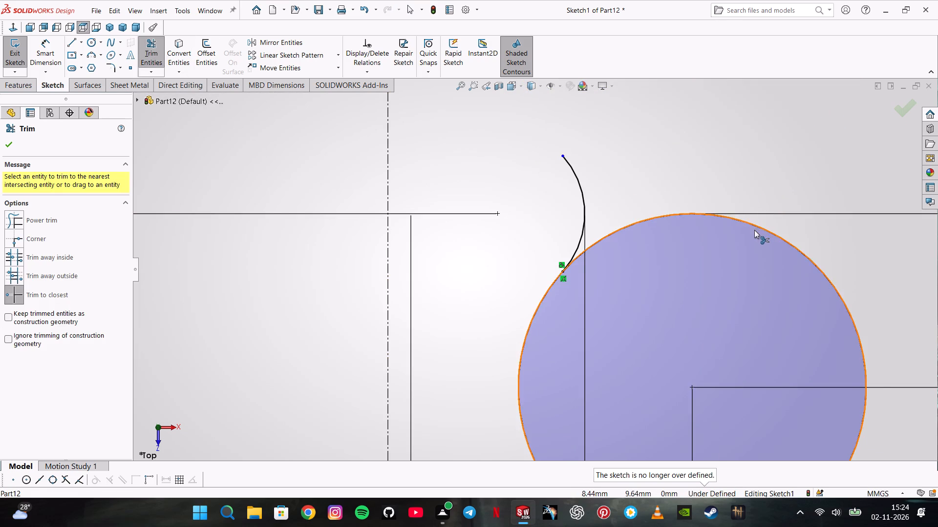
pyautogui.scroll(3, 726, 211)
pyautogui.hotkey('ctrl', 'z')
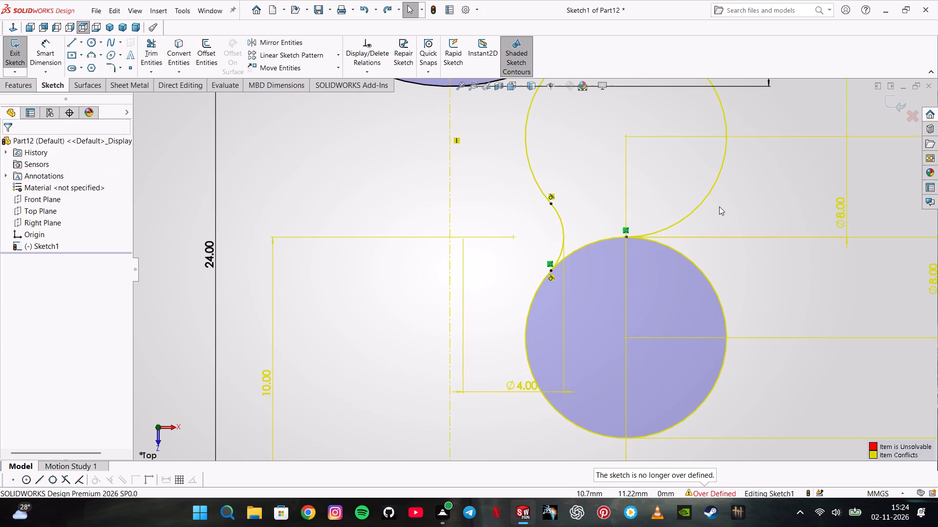
# Trim the lower 8 mm circle's arc between its tangent point with the small arc and its contact with the upper circle.
pyautogui.click(158, 50)
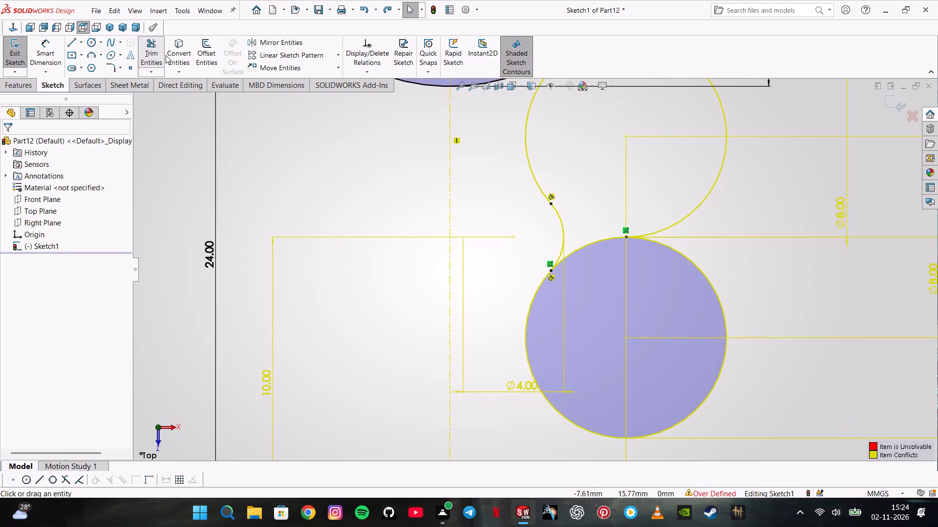
pyautogui.click(678, 258)
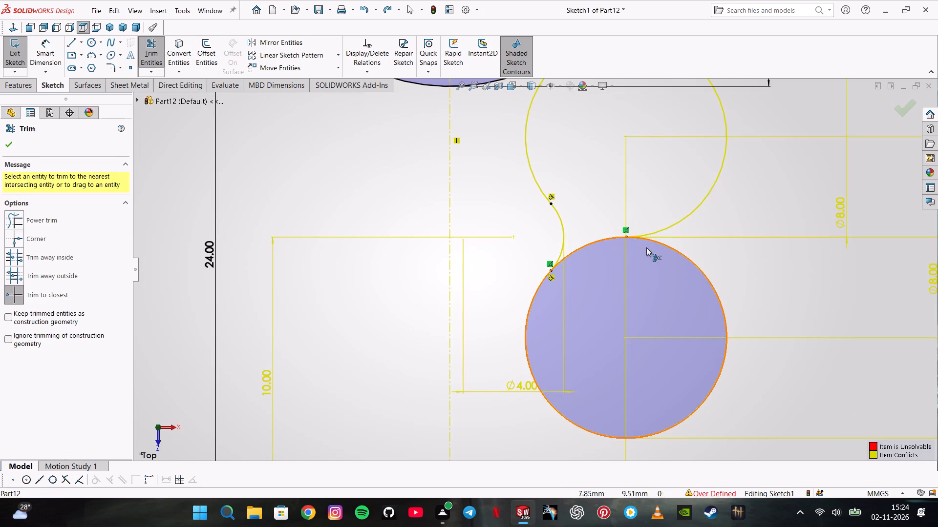
pyautogui.click(600, 235)
pyautogui.click(602, 241)
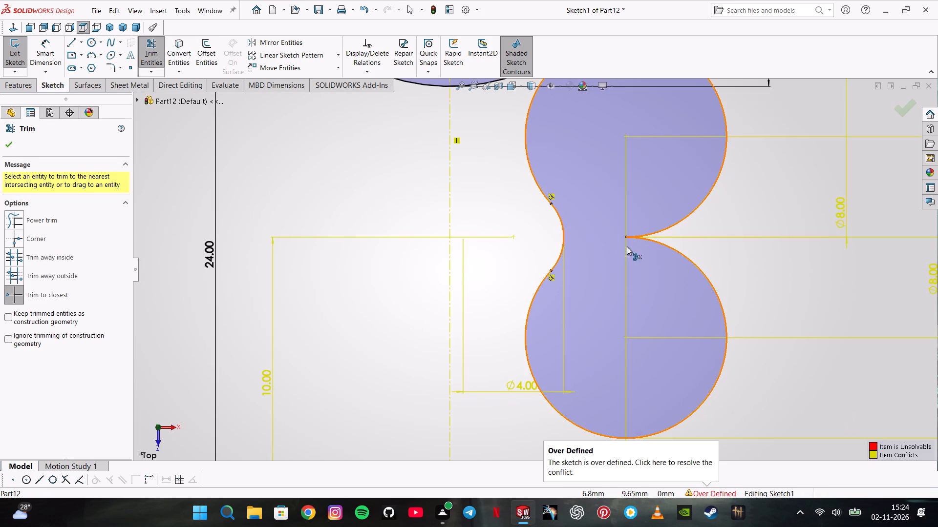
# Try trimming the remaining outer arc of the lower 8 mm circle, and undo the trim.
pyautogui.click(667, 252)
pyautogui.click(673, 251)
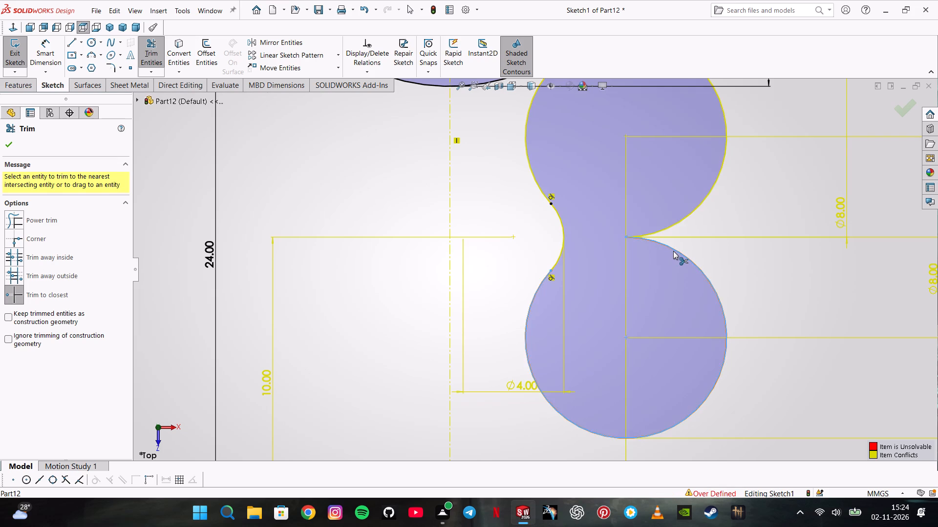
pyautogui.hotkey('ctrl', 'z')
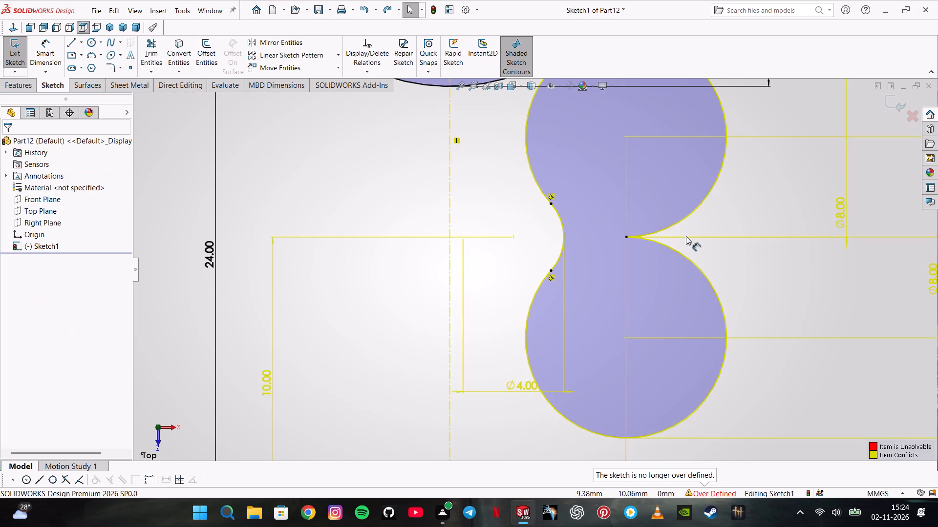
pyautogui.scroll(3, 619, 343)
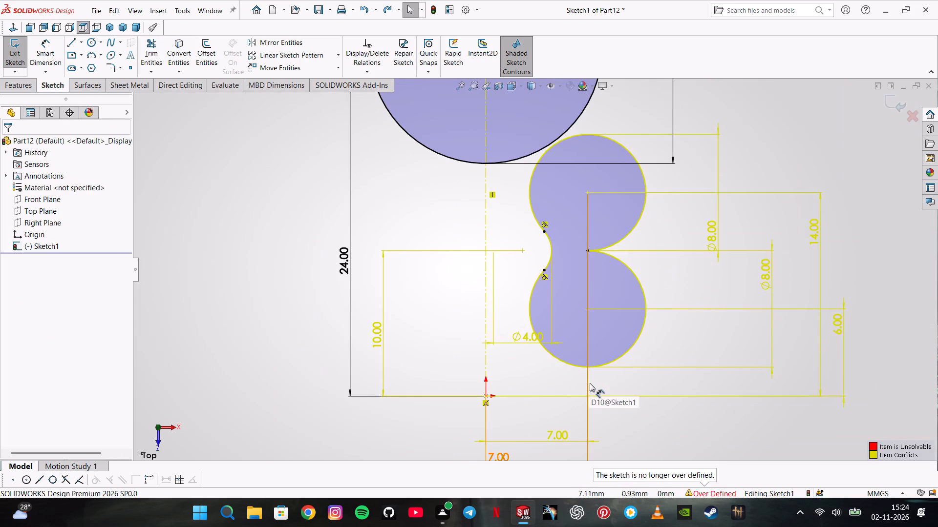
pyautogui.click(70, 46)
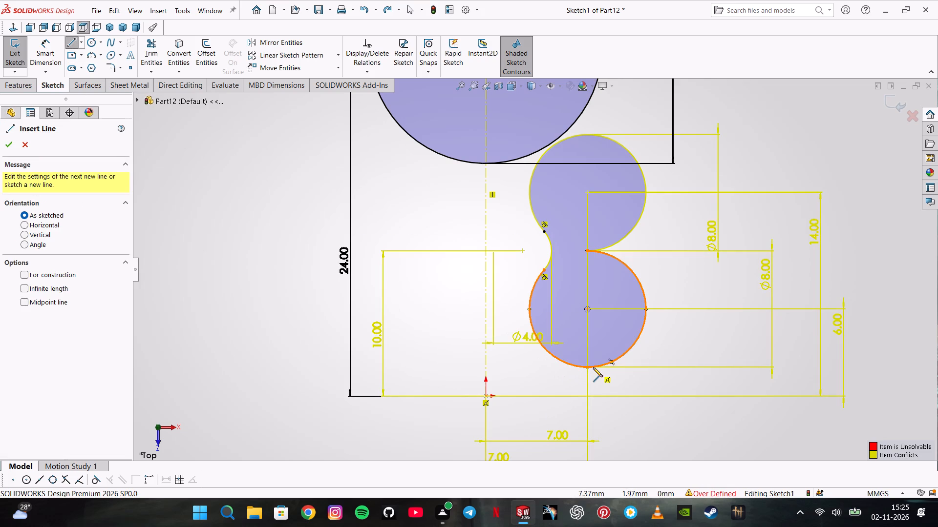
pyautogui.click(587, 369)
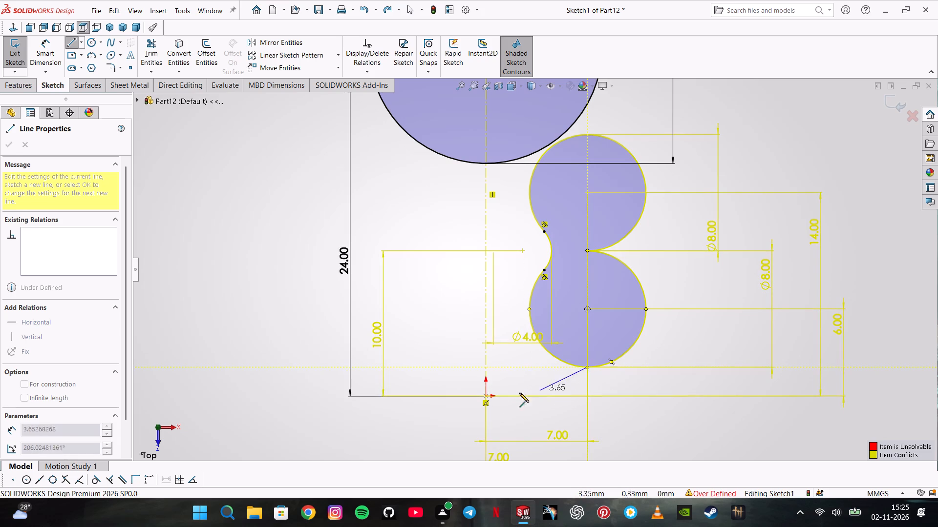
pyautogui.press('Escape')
# Draw a 7 mm horizontal line from the origin, continuing with a 2 mm vertical line up to the lower circle's bottom point.
pyautogui.click(67, 45)
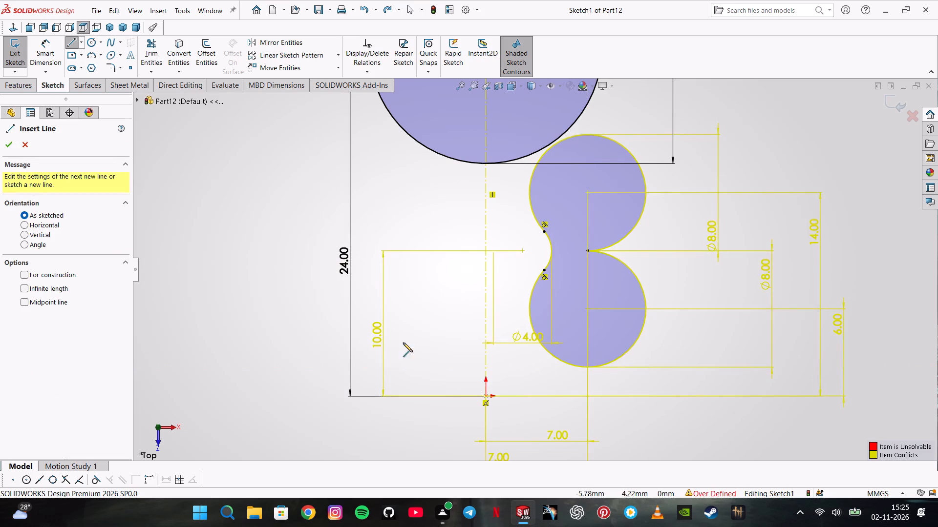
pyautogui.click(488, 395)
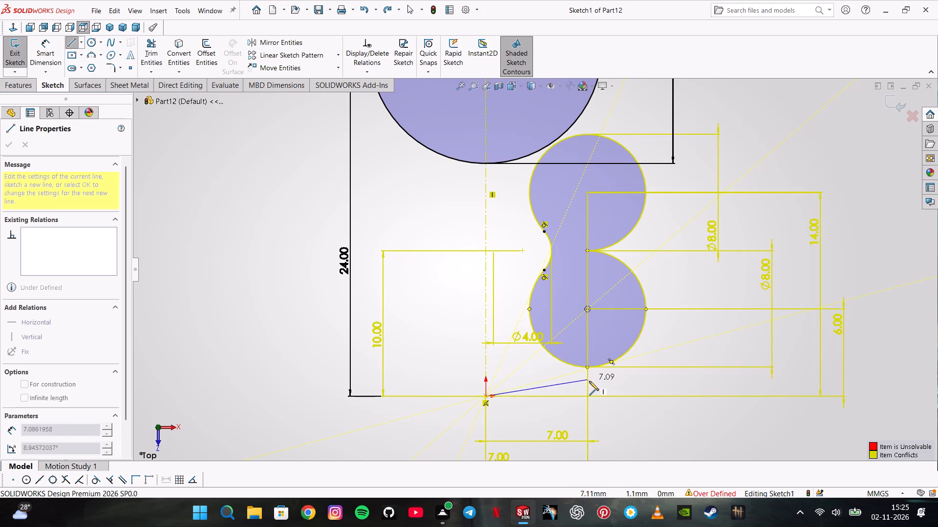
pyautogui.click(588, 396)
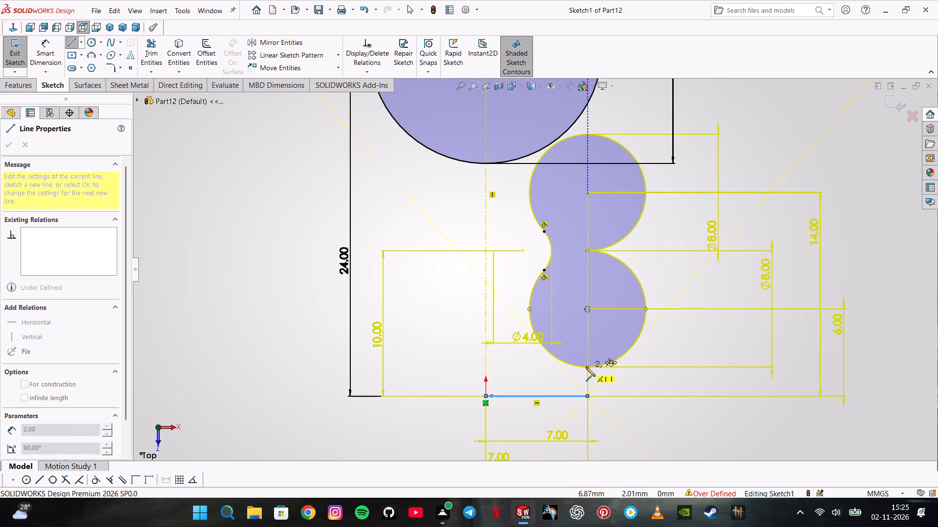
pyautogui.scroll(-5, 585, 368)
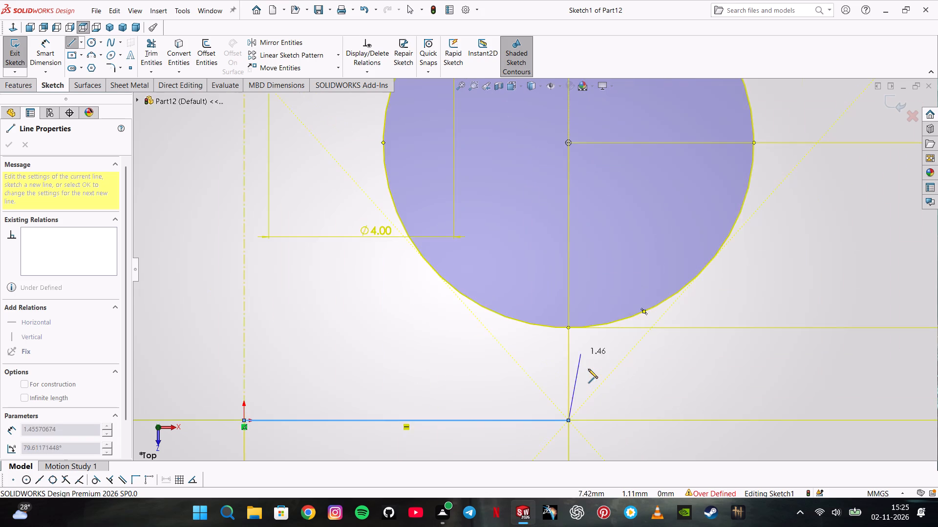
pyautogui.scroll(-4, 589, 348)
pyautogui.click(525, 279)
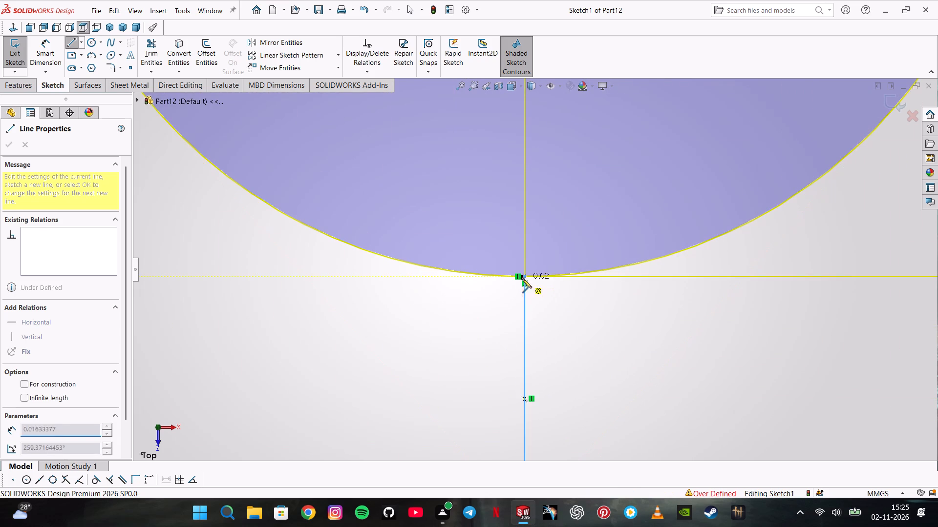
pyautogui.doubleClick(462, 327)
pyautogui.scroll(2, 469, 304)
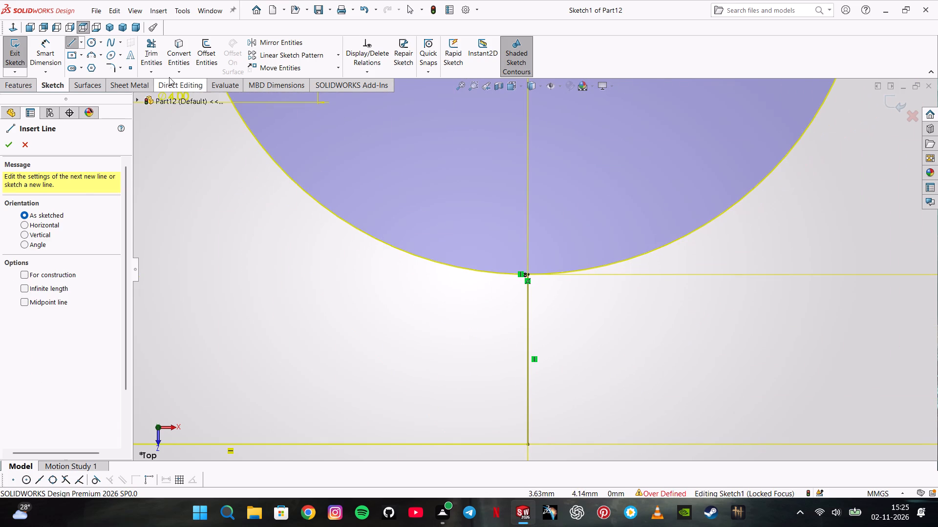
# Trim the lower 8 mm circle's outer arc between the vertical line's top end and its contact with the upper circle.
pyautogui.click(154, 58)
pyautogui.click(598, 265)
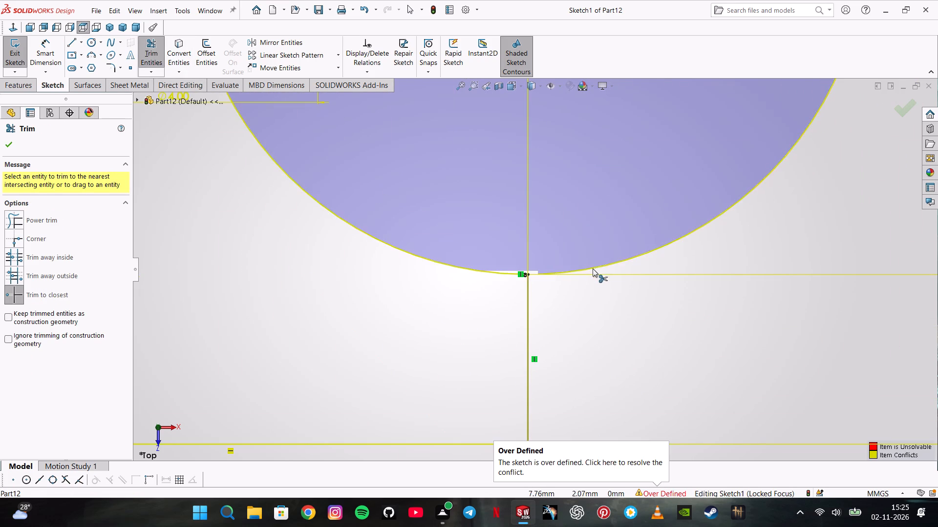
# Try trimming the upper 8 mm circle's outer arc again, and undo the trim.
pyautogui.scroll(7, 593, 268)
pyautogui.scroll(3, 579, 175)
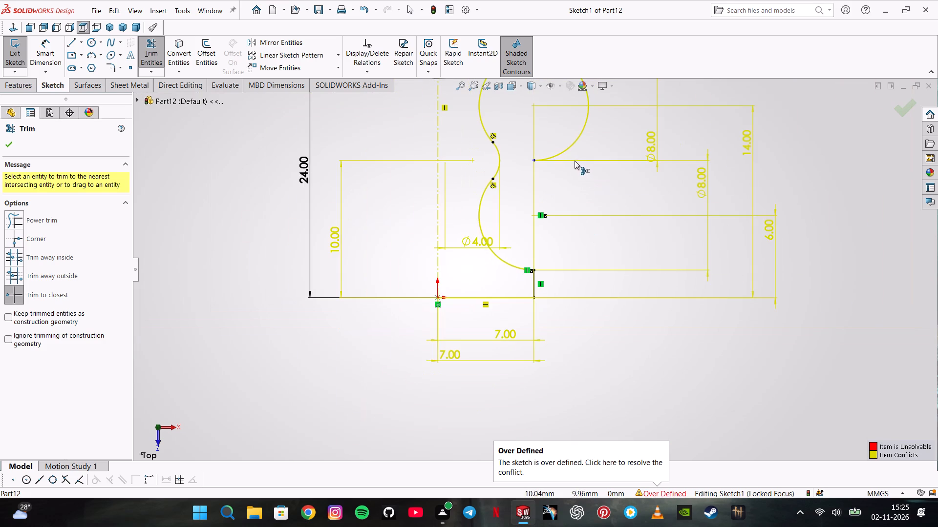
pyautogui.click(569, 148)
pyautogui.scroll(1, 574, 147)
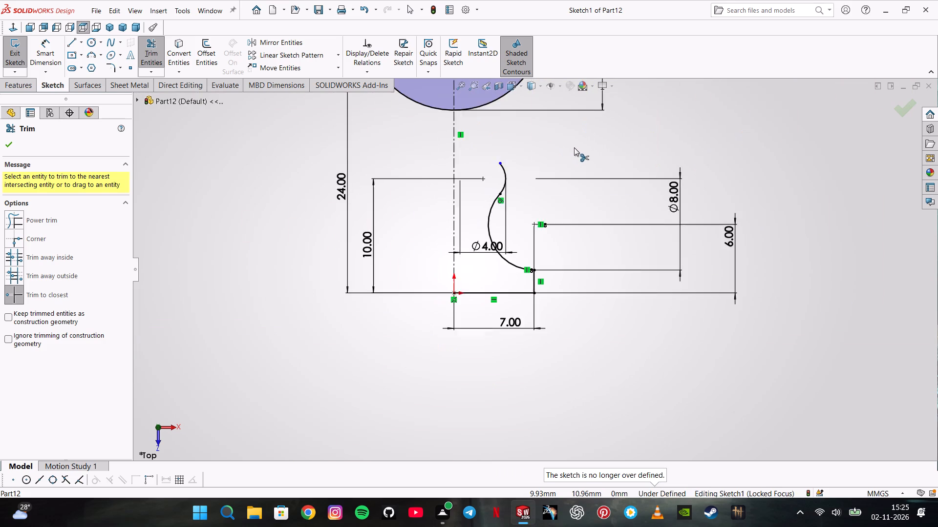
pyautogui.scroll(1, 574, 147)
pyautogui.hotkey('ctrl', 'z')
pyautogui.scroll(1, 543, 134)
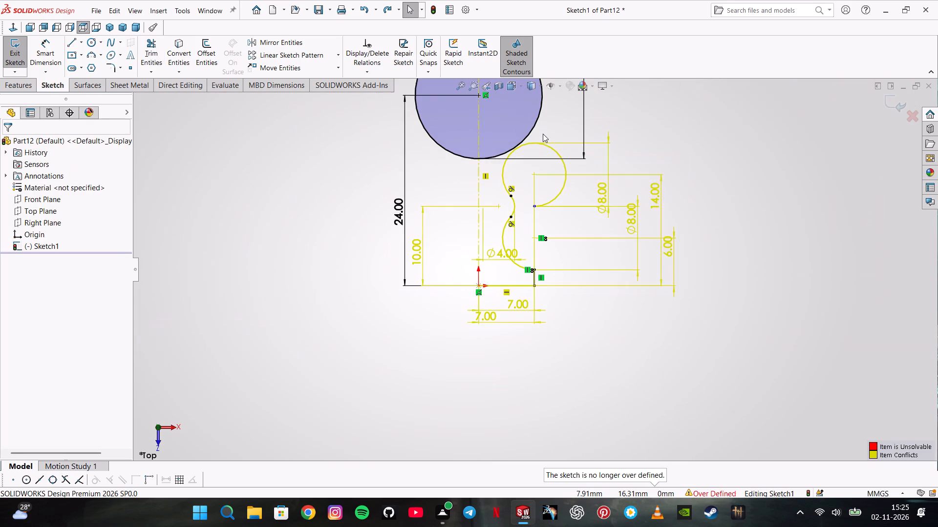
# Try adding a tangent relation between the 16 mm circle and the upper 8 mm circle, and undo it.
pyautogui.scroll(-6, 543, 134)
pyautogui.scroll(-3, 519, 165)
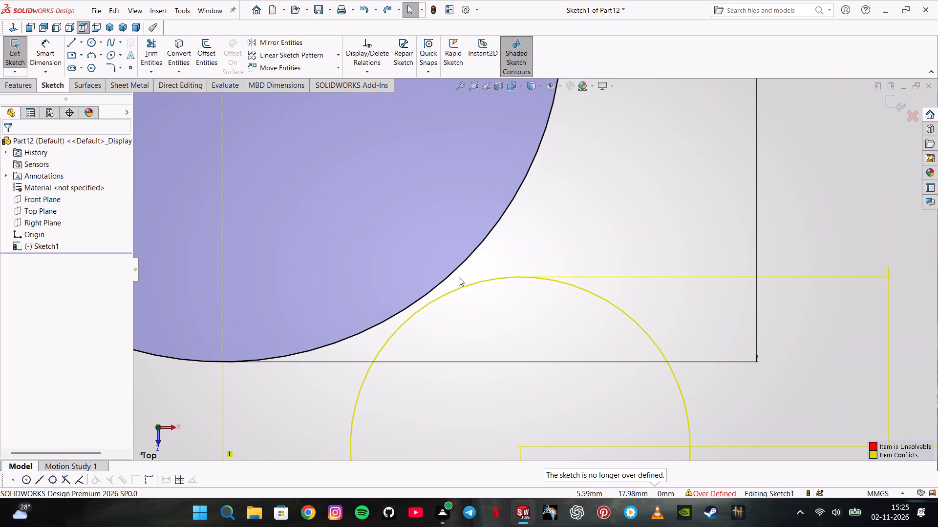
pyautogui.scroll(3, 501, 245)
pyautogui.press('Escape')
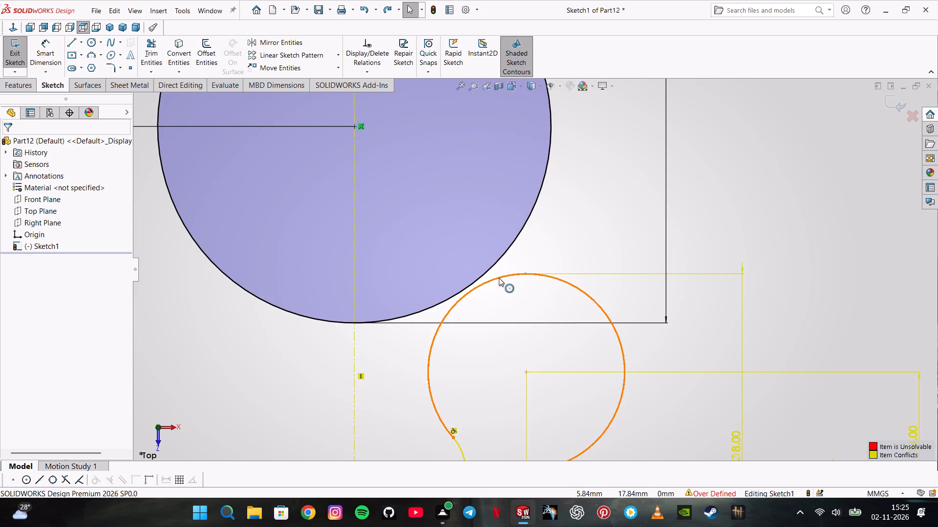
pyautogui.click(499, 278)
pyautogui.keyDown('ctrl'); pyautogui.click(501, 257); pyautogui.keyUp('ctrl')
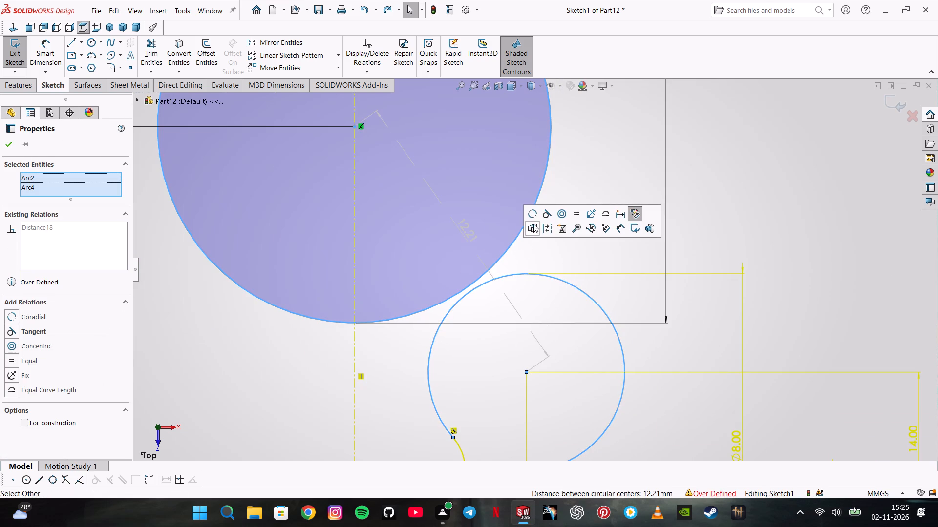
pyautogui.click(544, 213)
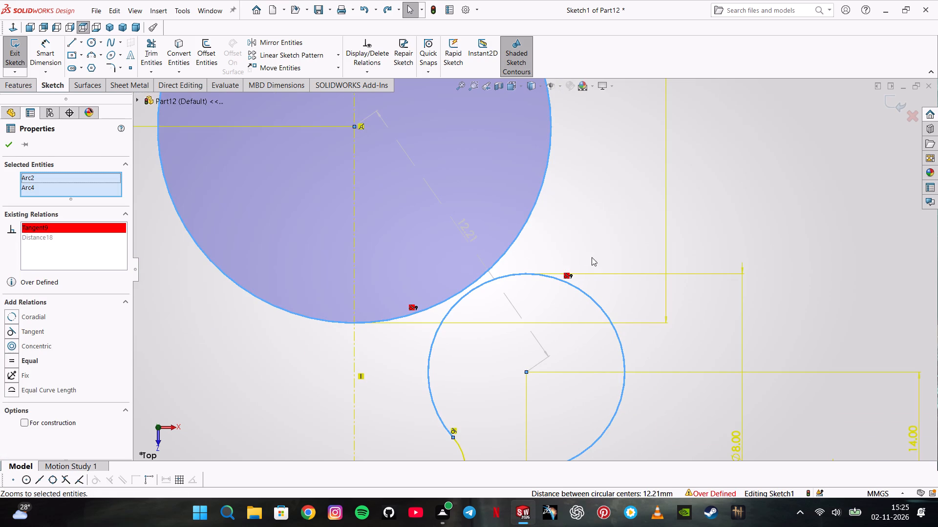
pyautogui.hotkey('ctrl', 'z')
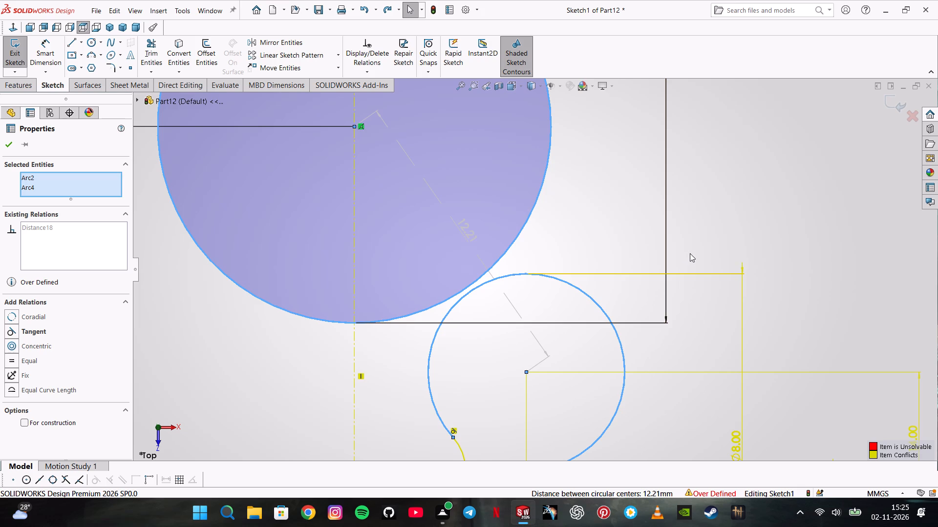
# Remove the 16 mm diameter dimension from the large circle.
pyautogui.scroll(4, 693, 234)
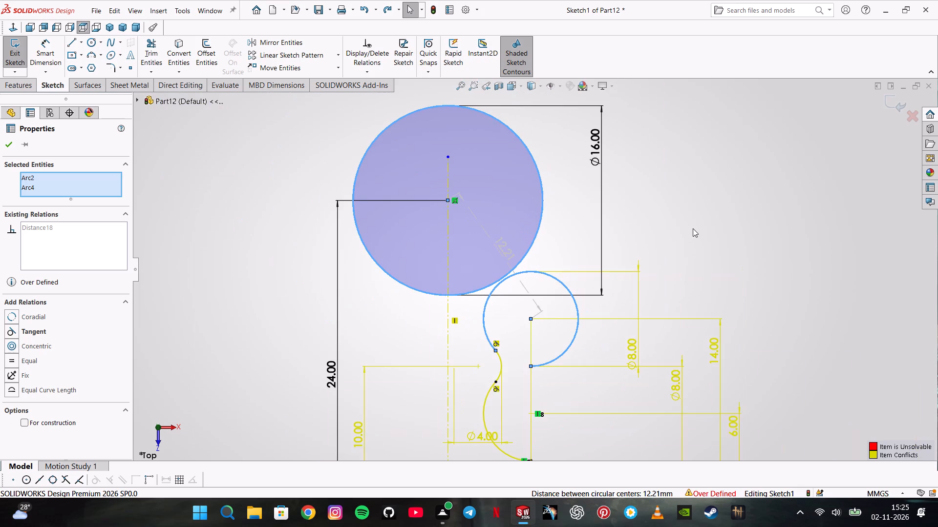
pyautogui.click(607, 146)
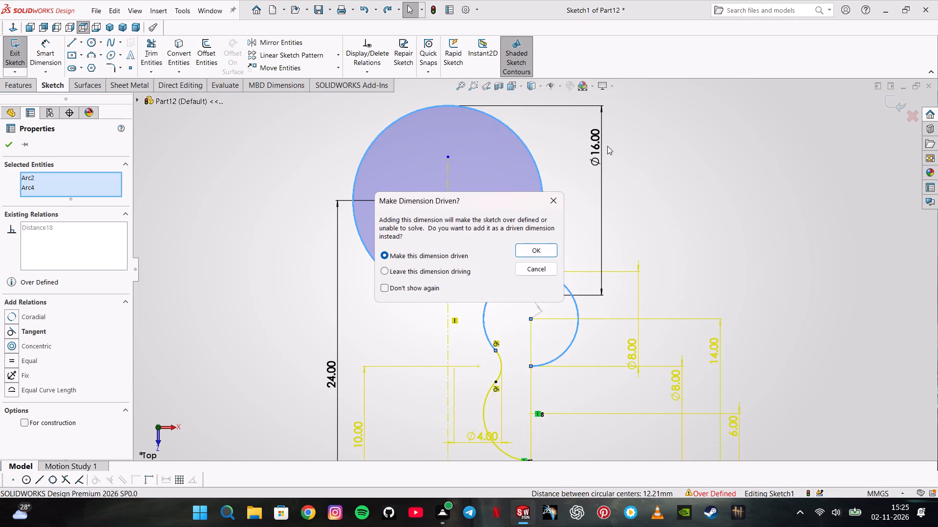
pyautogui.click(541, 269)
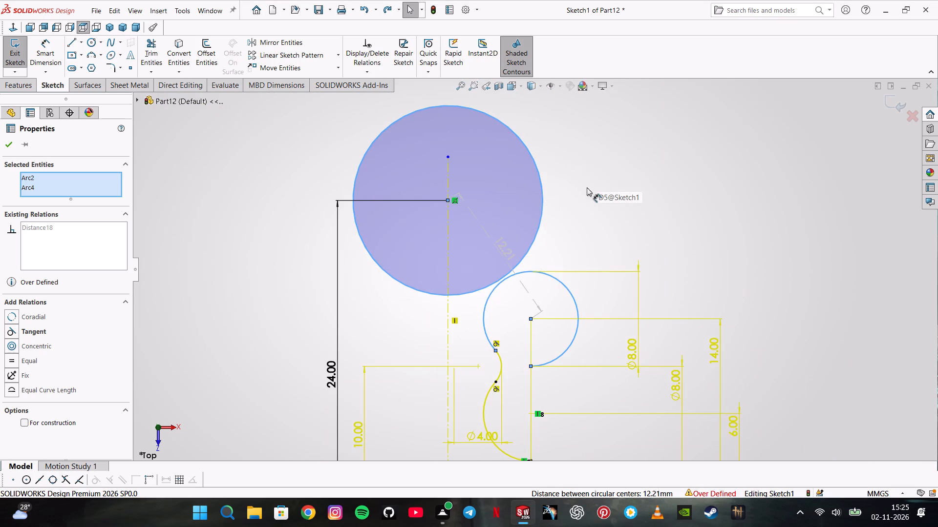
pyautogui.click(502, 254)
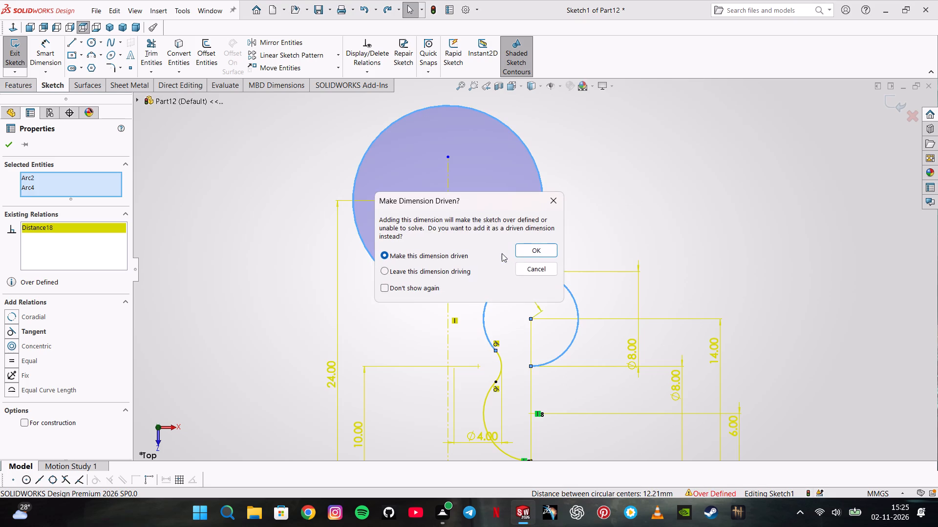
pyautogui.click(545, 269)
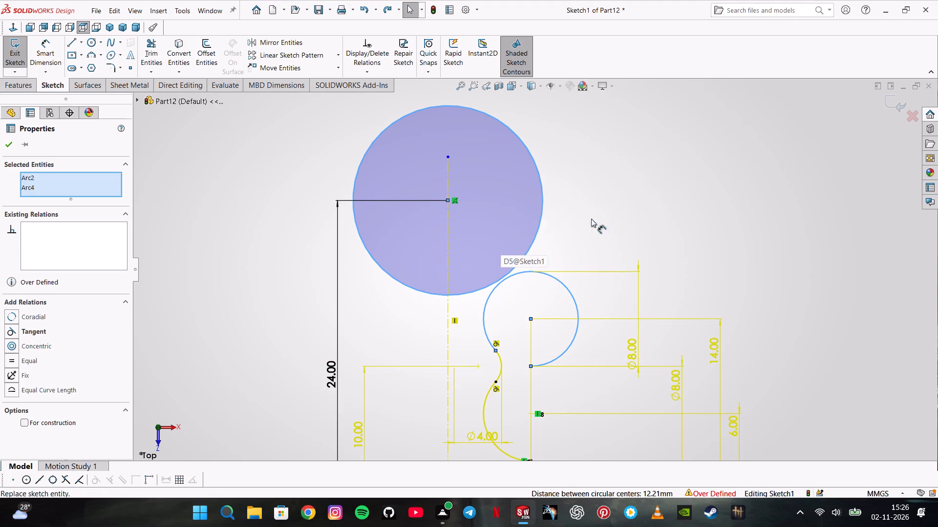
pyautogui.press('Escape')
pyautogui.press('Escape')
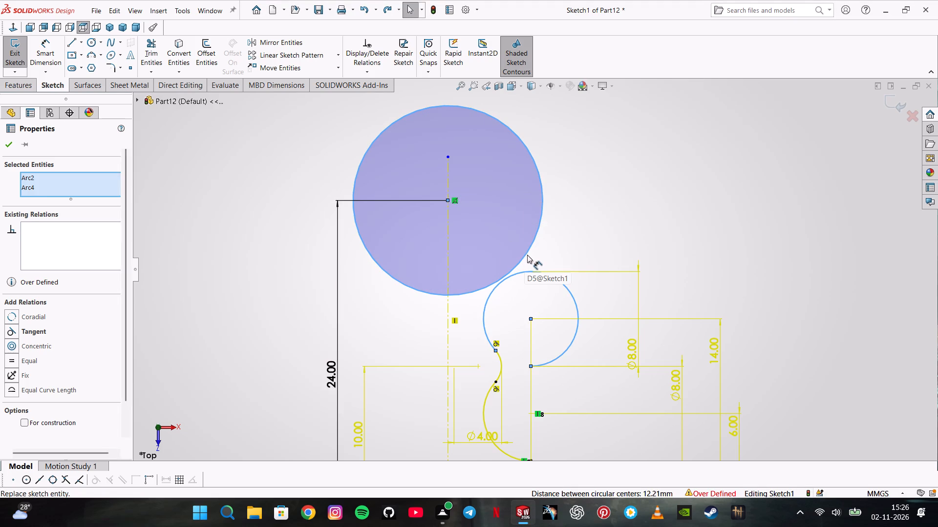
# Add a tangent relation between the large circle on the centerline and the upper 8 mm circle's arc.
pyautogui.click(529, 256)
pyautogui.click(517, 265)
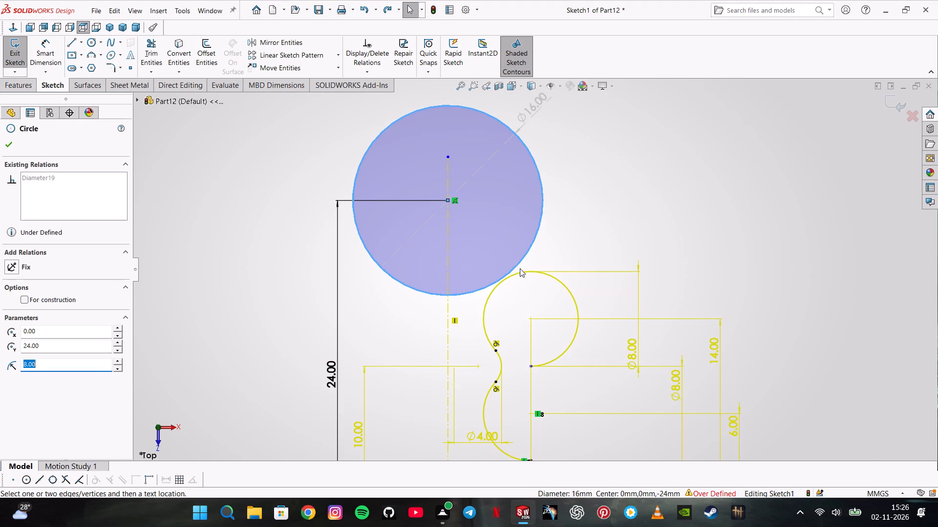
pyautogui.keyDown('ctrl'); pyautogui.click(527, 269); pyautogui.keyUp('ctrl')
pyautogui.click(573, 226)
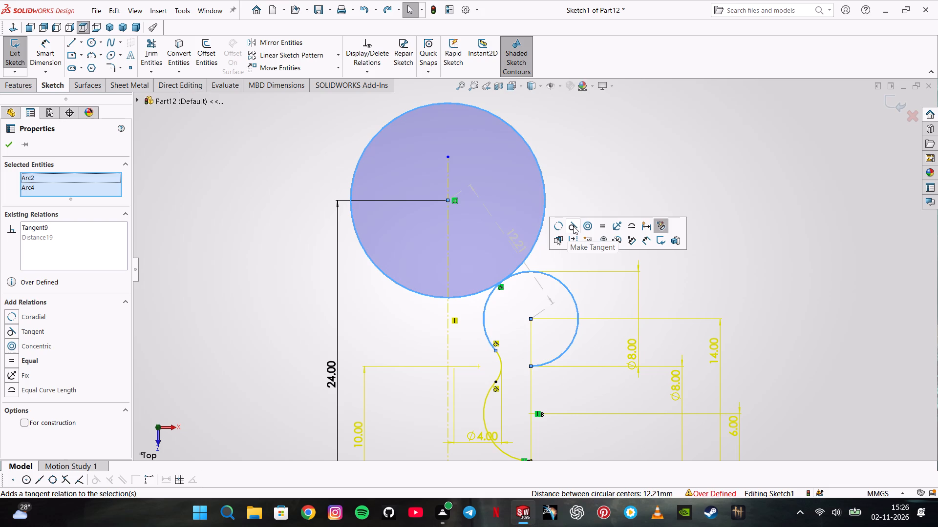
pyautogui.click(594, 192)
pyautogui.scroll(-4, 561, 312)
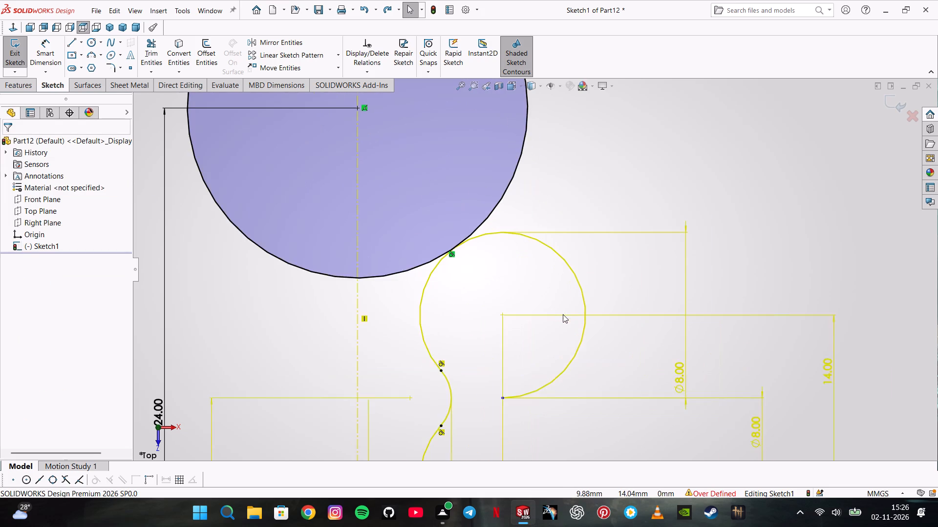
pyautogui.scroll(2, 557, 317)
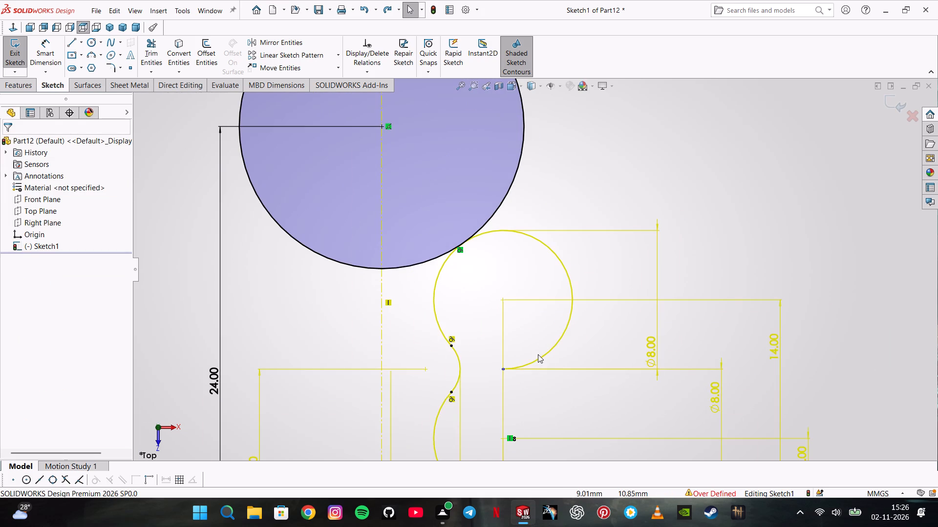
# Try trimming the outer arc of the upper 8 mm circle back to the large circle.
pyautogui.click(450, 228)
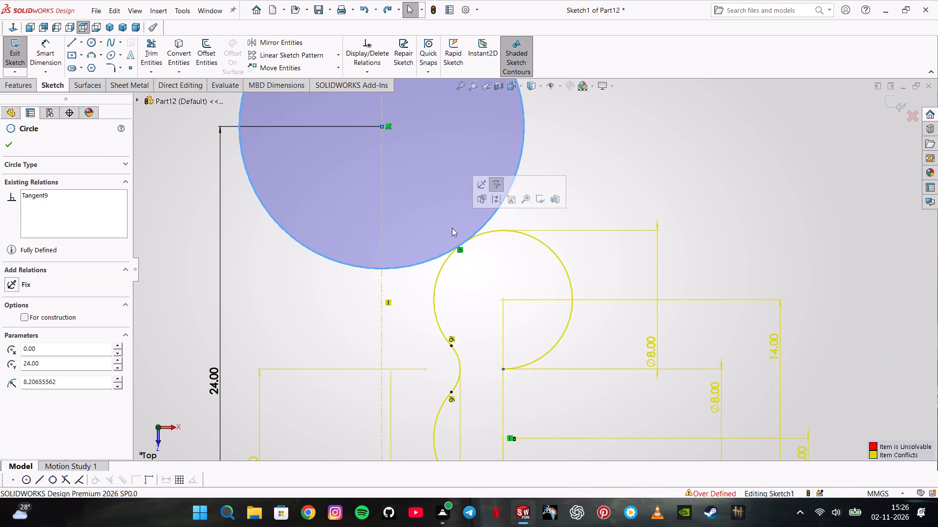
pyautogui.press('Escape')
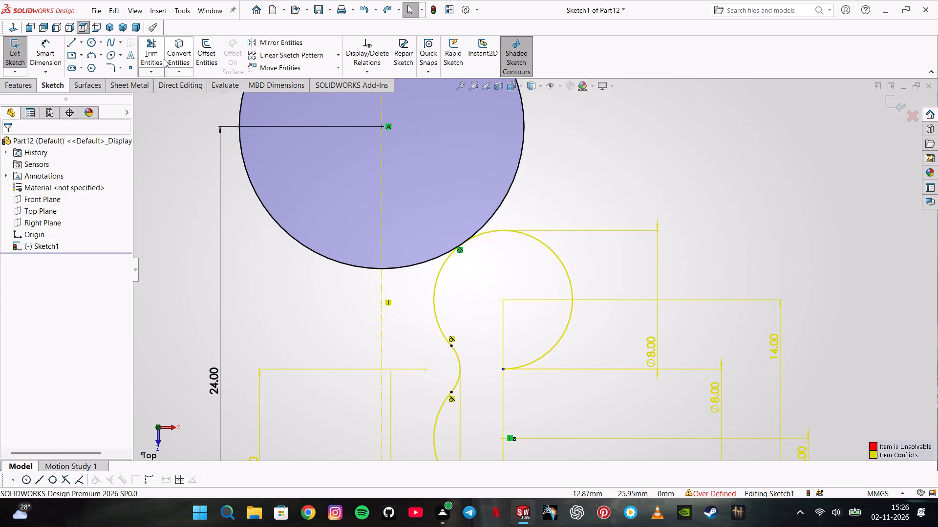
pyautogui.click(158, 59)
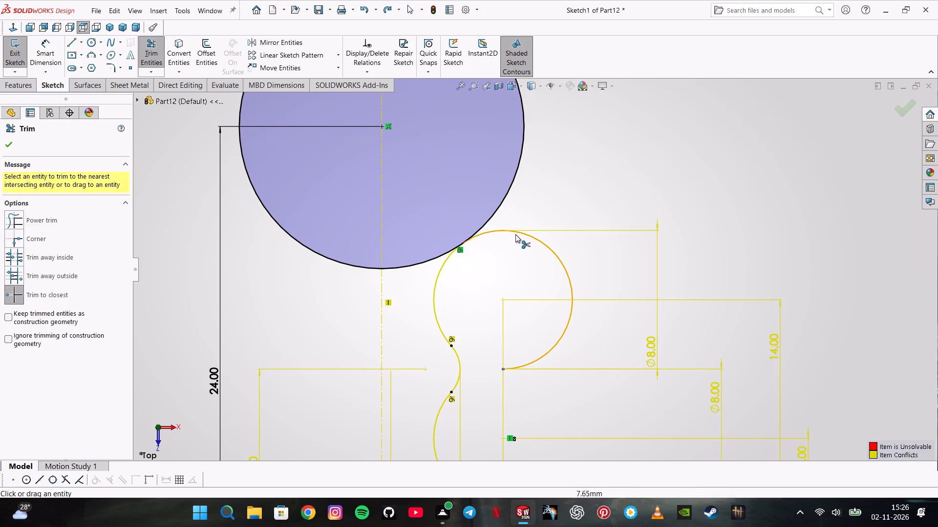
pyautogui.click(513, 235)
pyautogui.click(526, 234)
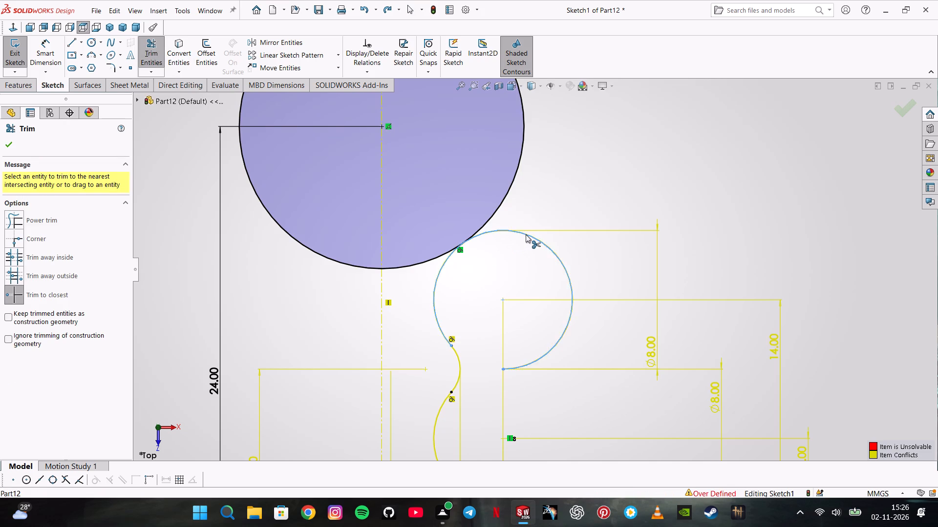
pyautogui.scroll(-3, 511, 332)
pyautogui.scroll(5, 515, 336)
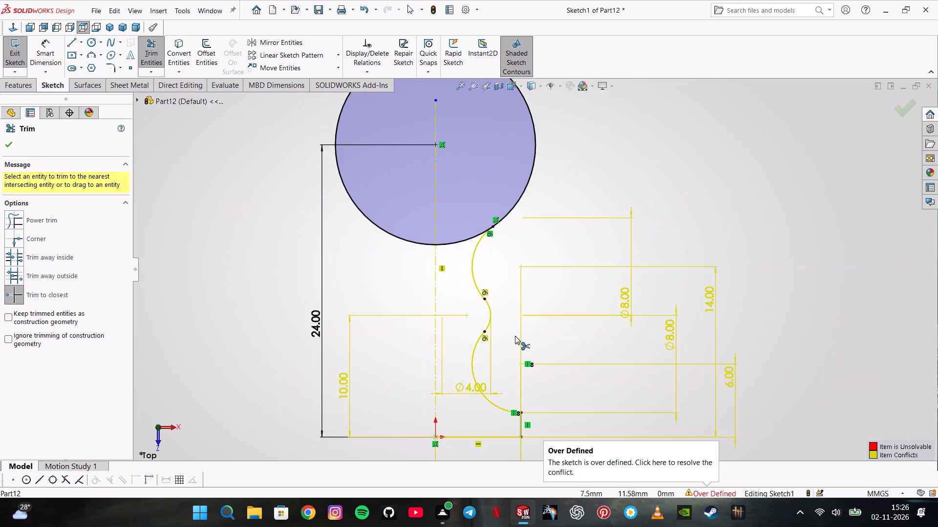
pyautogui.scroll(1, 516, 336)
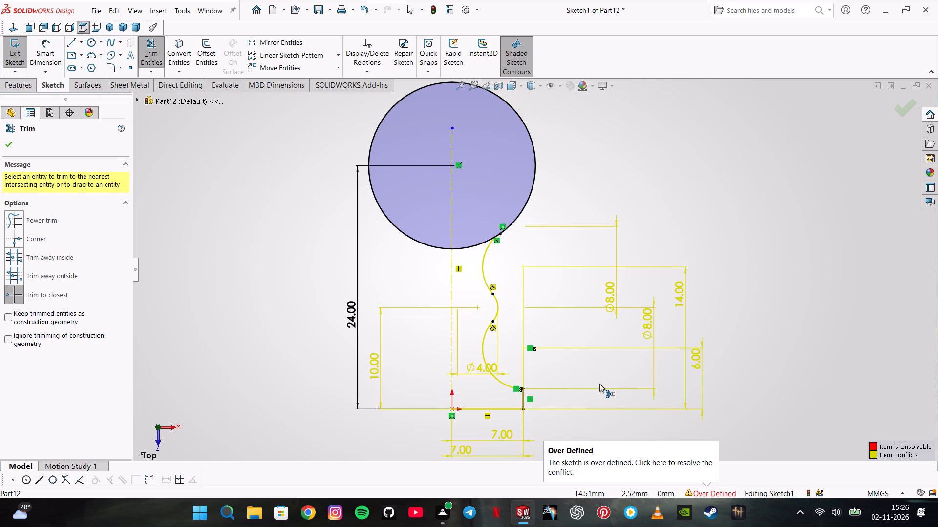
# Undo the trims, base lines and tangent relations back to the full circles, before the 4 mm circle's tangency with the lower 8 mm circle.
pyautogui.hotkey('ctrl', 'z')
pyautogui.hotkey('ctrl', 'z')
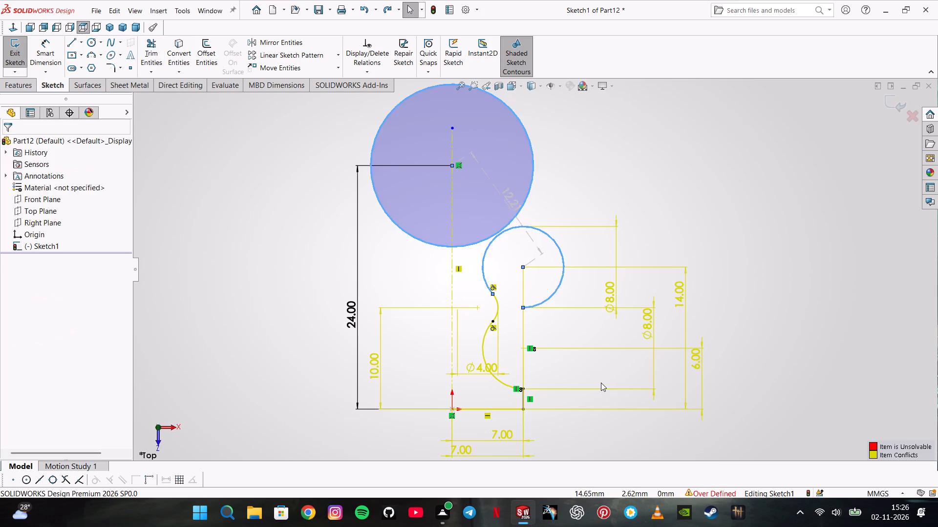
pyautogui.hotkey('ctrl', 'z')
pyautogui.hotkey('ctrl', 'z')
pyautogui.hotkey('ctrl', 'z')
pyautogui.hotkey('ctrl', 'z')
pyautogui.hotkey('ctrl', 'z')
pyautogui.hotkey('ctrl', 'z')
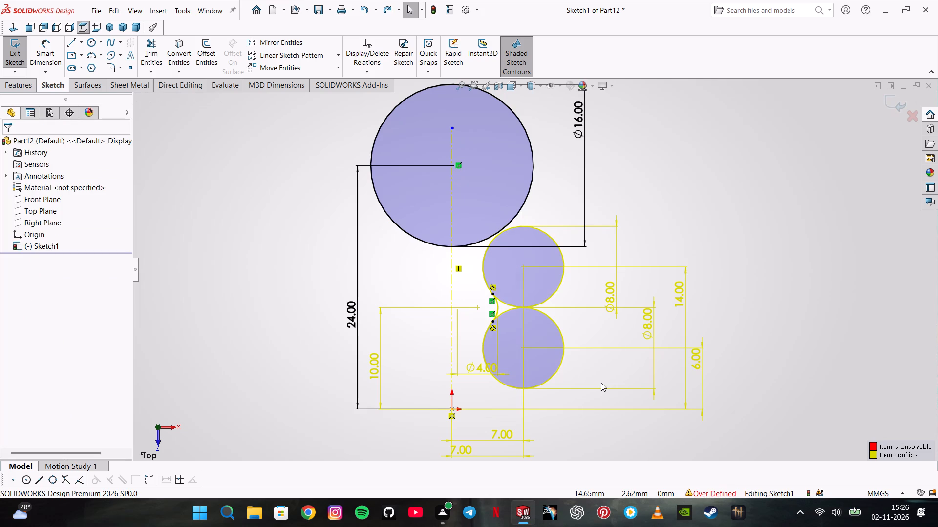
pyautogui.hotkey('ctrl', 'z')
pyautogui.hotkey('ctrl', 'z')
pyautogui.press('Escape')
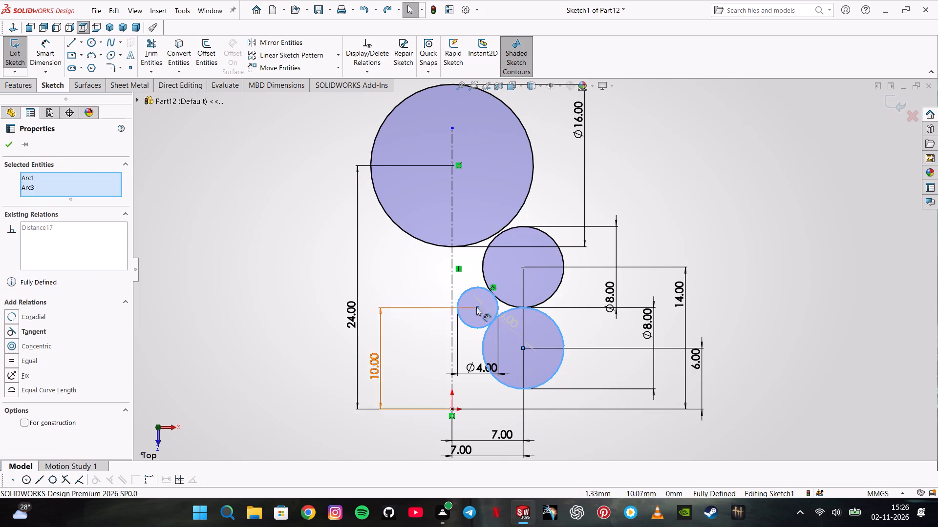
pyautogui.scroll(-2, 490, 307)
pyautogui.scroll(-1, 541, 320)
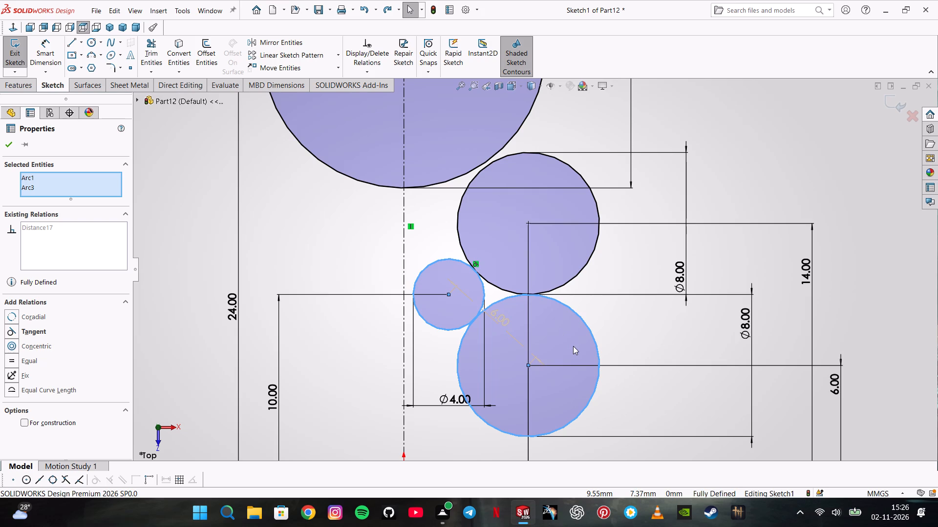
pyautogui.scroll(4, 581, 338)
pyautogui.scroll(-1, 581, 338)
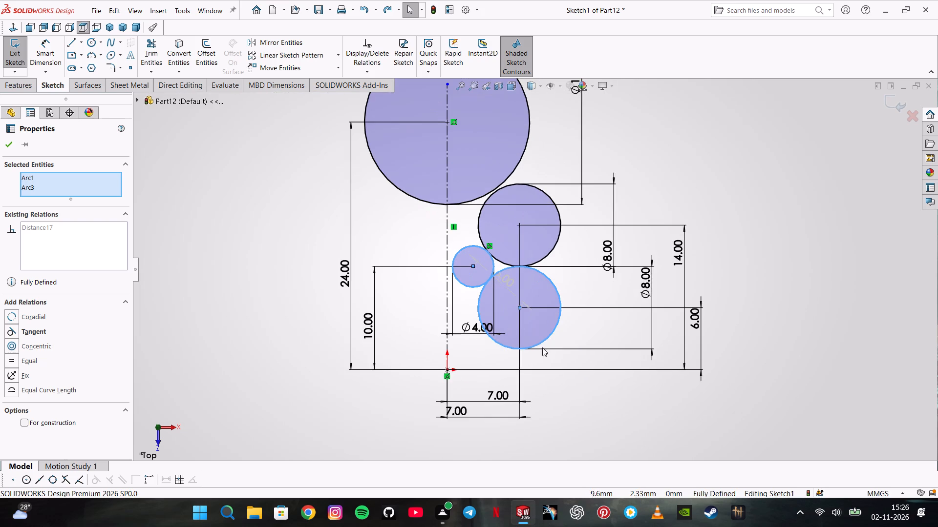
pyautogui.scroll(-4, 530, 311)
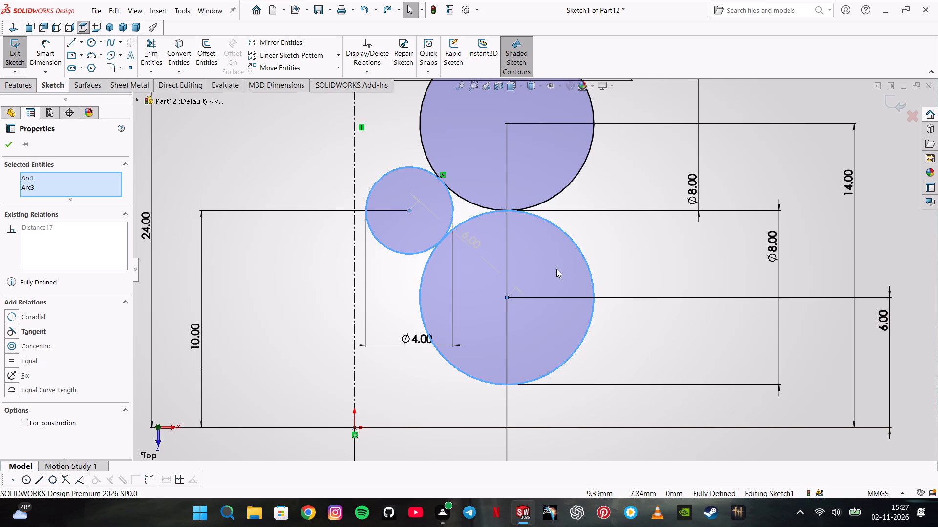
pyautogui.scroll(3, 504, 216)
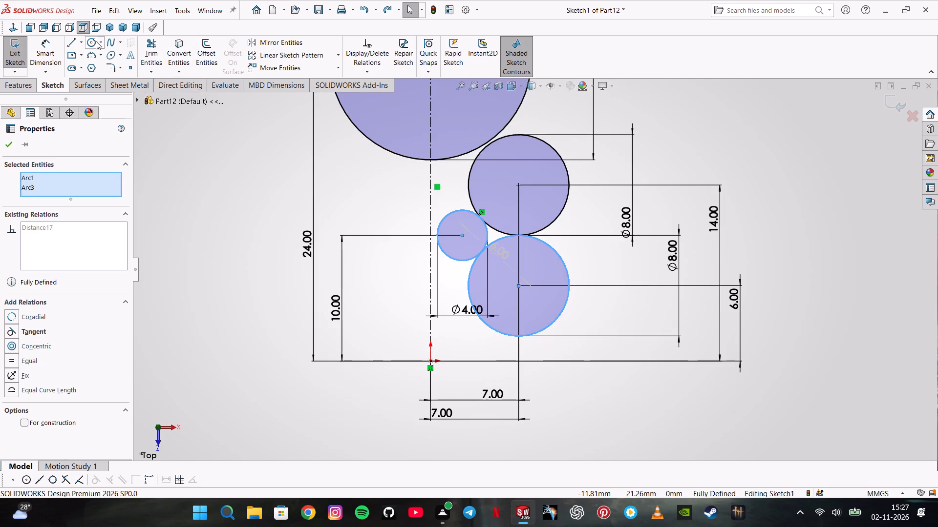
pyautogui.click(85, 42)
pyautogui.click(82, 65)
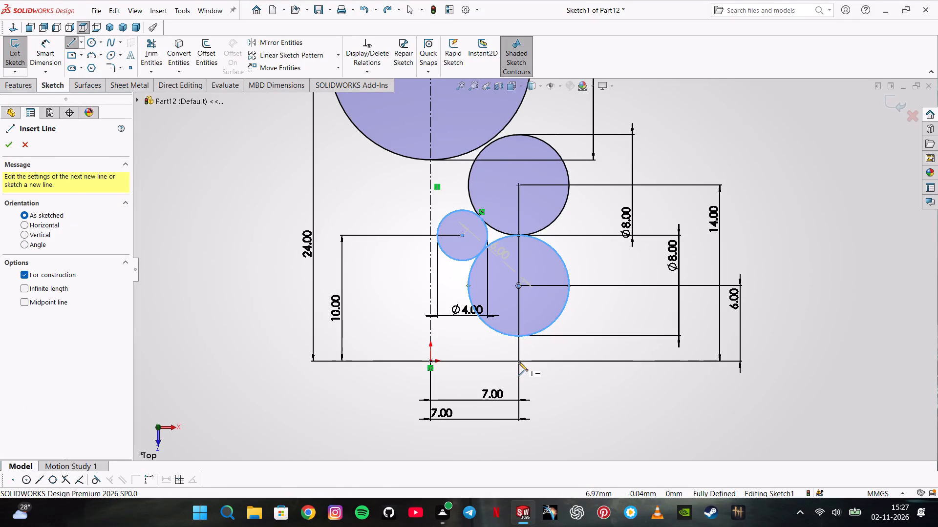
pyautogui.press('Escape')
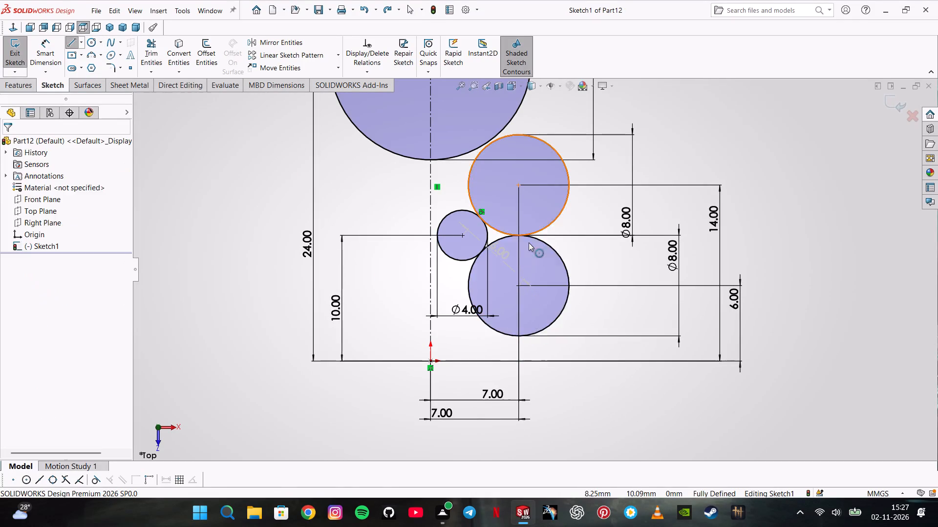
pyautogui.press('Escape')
# Delete both 8 mm circles and the 4 mm circle, keeping the 16 mm circle and the centerline.
pyautogui.click(526, 255)
pyautogui.press('Delete')
pyautogui.press('Return')
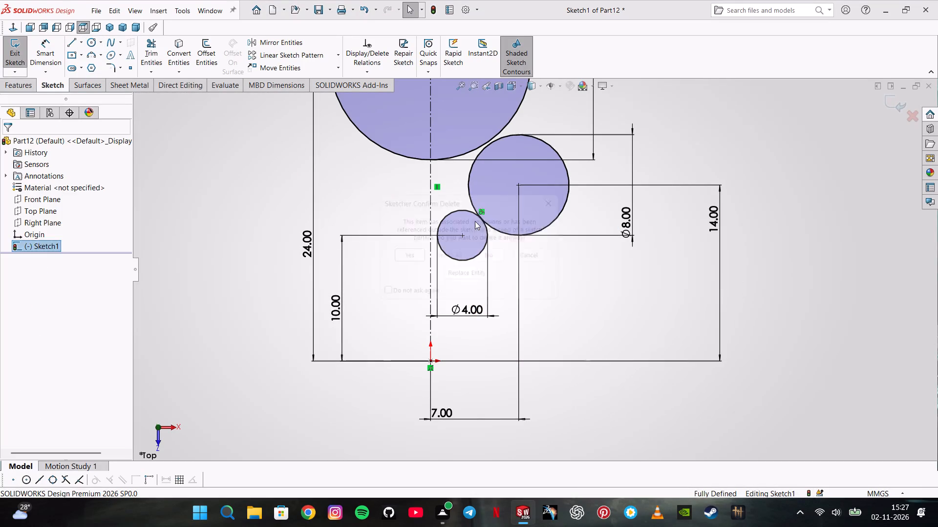
pyautogui.click(515, 188)
pyautogui.press('Delete')
pyautogui.press('Return')
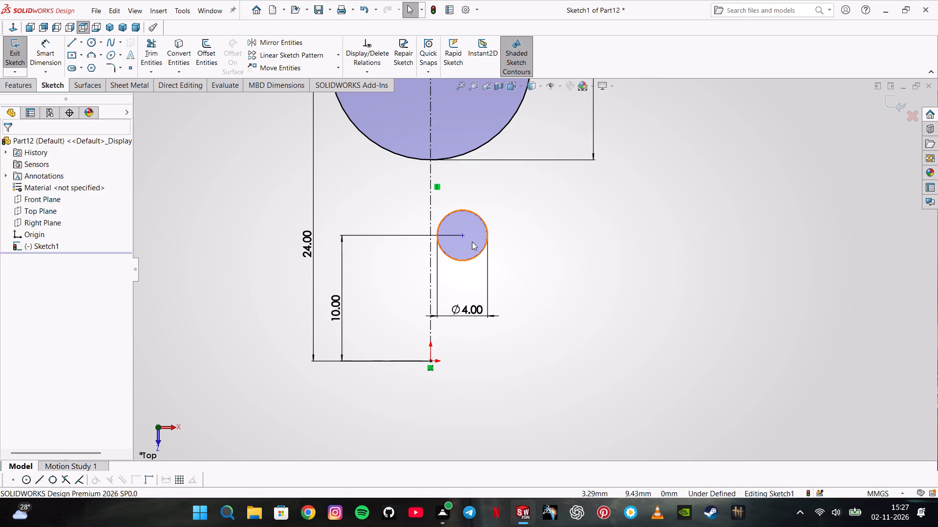
pyautogui.click(477, 225)
pyautogui.press('Delete')
pyautogui.press('Return')
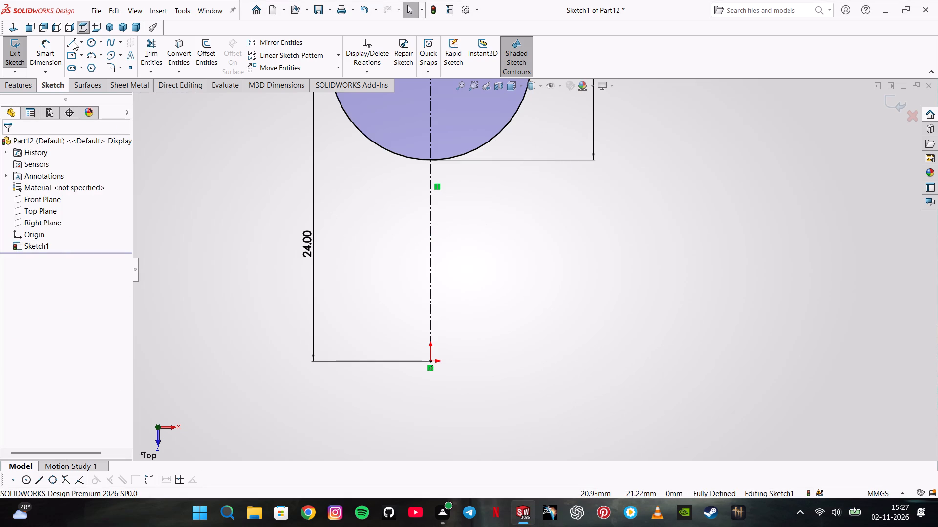
# Sketch a vertical line about 14 mm long beside the centerline, starting level with the origin.
pyautogui.click(73, 41)
pyautogui.click(521, 359)
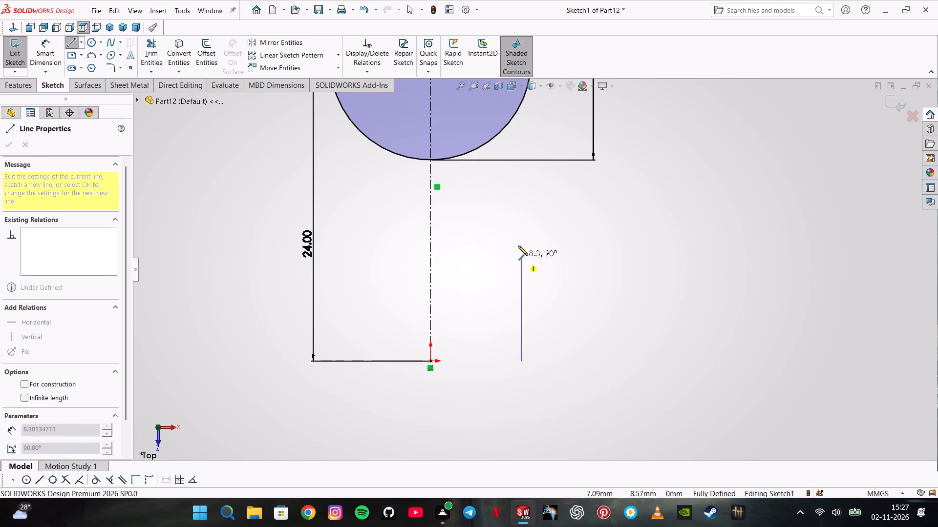
pyautogui.click(520, 183)
pyautogui.doubleClick(579, 197)
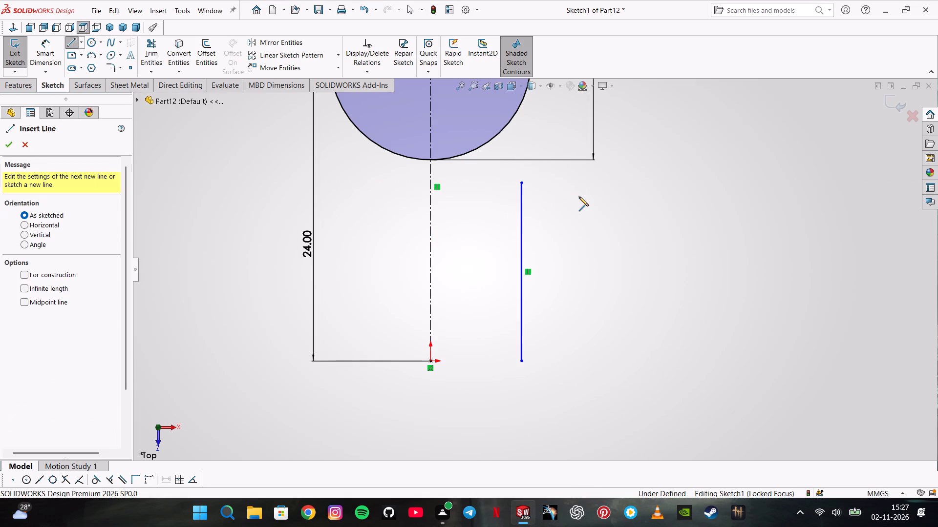
# Dimension the vertical line 7 mm from the centerline.
pyautogui.click(43, 32)
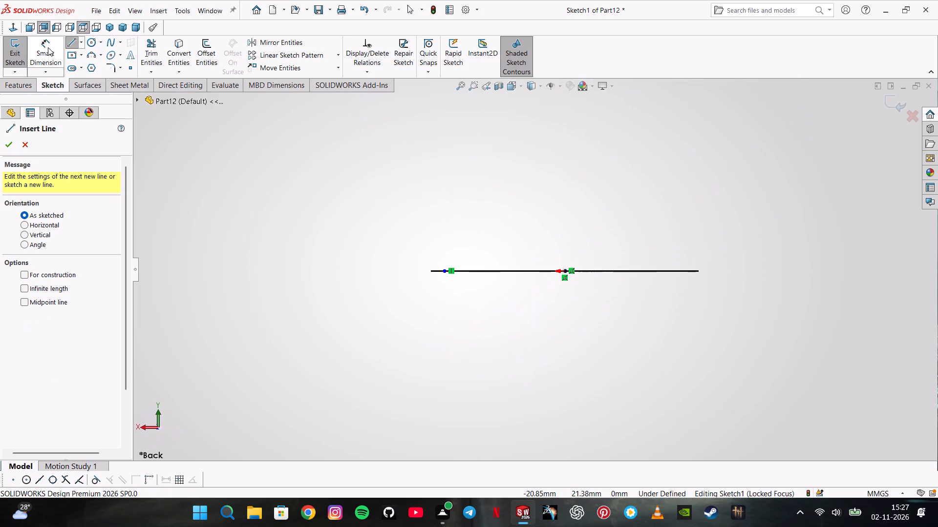
pyautogui.click(14, 29)
pyautogui.click(47, 49)
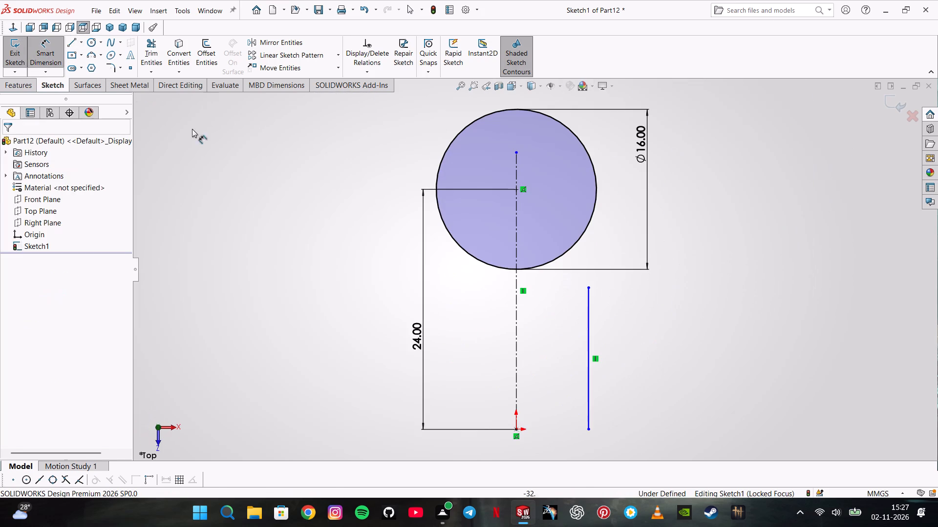
pyautogui.click(514, 368)
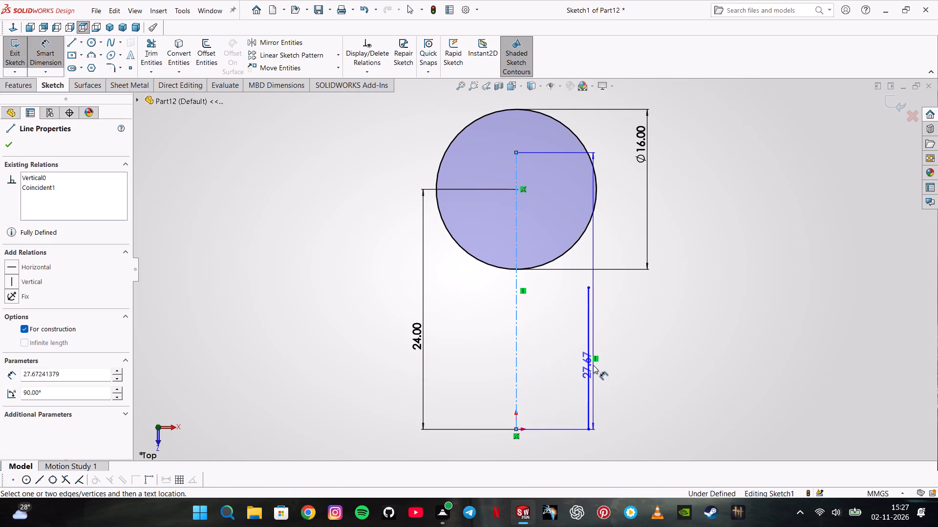
pyautogui.click(588, 365)
pyautogui.scroll(1, 570, 445)
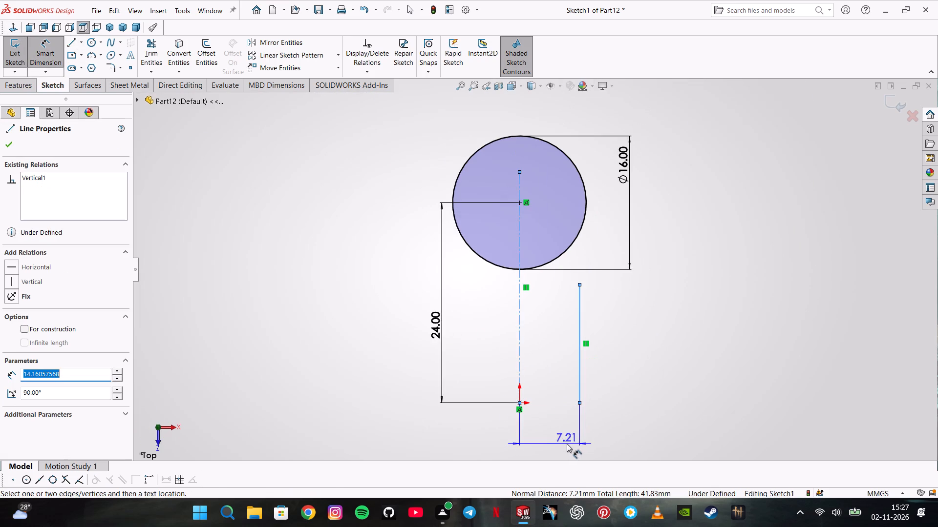
pyautogui.click(567, 444)
pyautogui.press('7')
pyautogui.press('Return')
pyautogui.press('.')
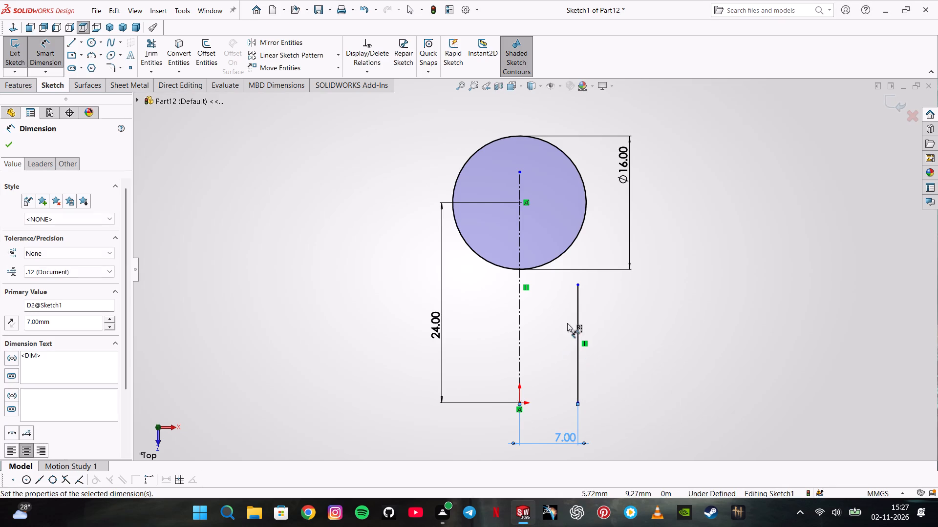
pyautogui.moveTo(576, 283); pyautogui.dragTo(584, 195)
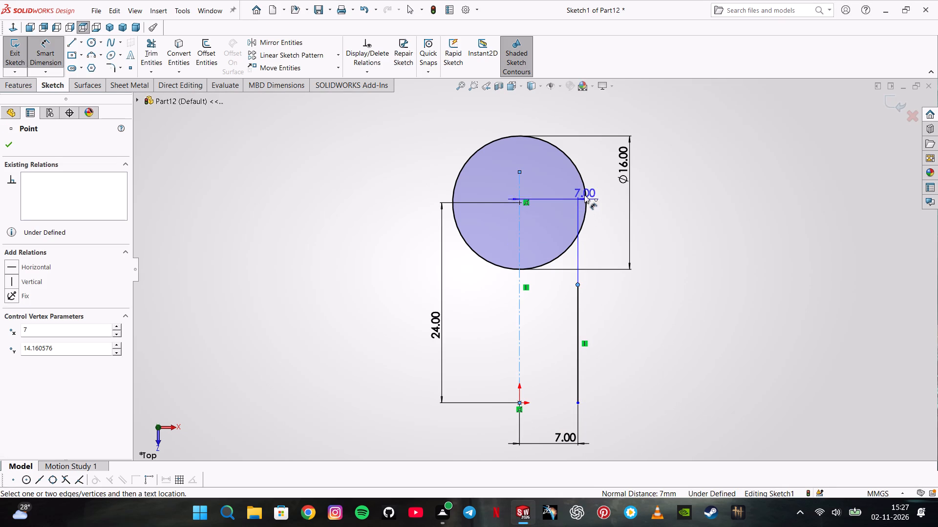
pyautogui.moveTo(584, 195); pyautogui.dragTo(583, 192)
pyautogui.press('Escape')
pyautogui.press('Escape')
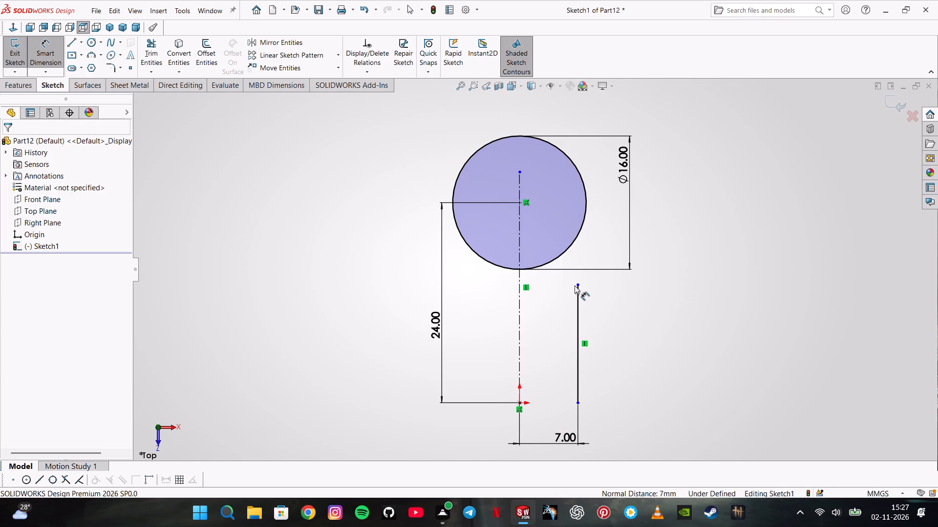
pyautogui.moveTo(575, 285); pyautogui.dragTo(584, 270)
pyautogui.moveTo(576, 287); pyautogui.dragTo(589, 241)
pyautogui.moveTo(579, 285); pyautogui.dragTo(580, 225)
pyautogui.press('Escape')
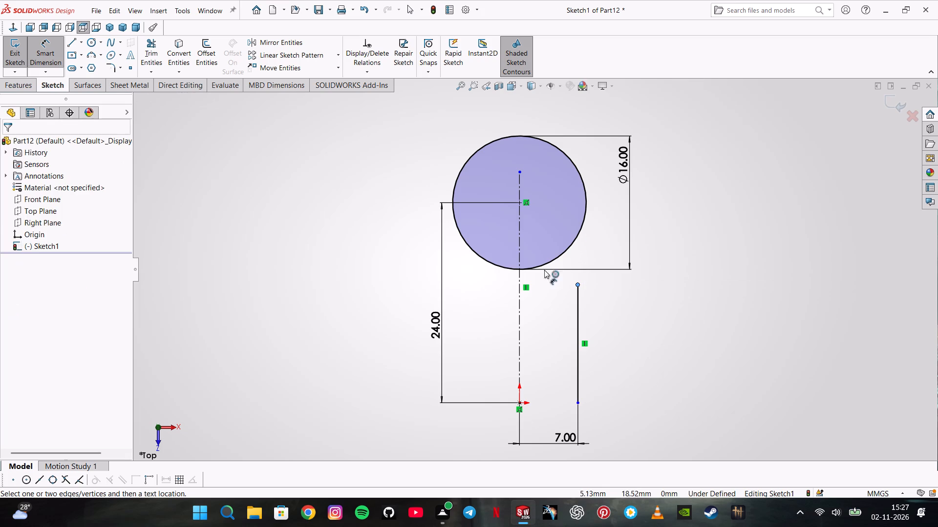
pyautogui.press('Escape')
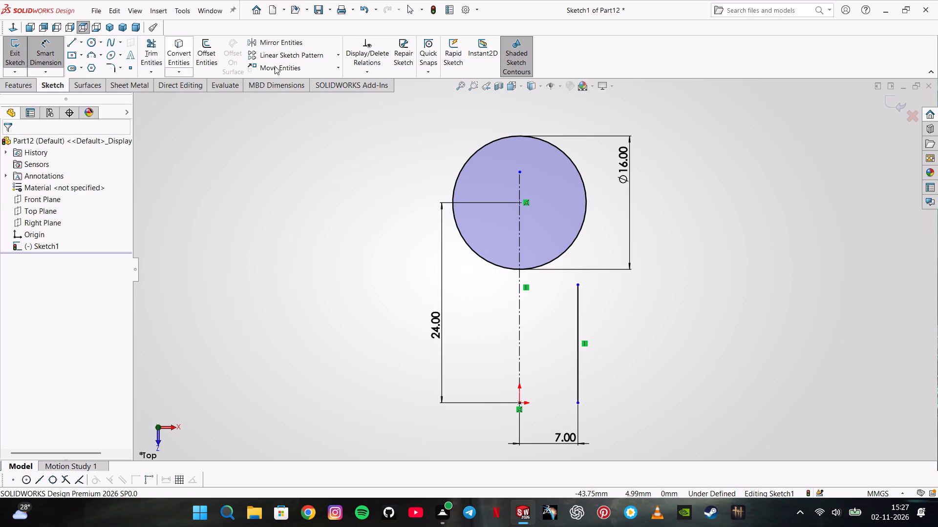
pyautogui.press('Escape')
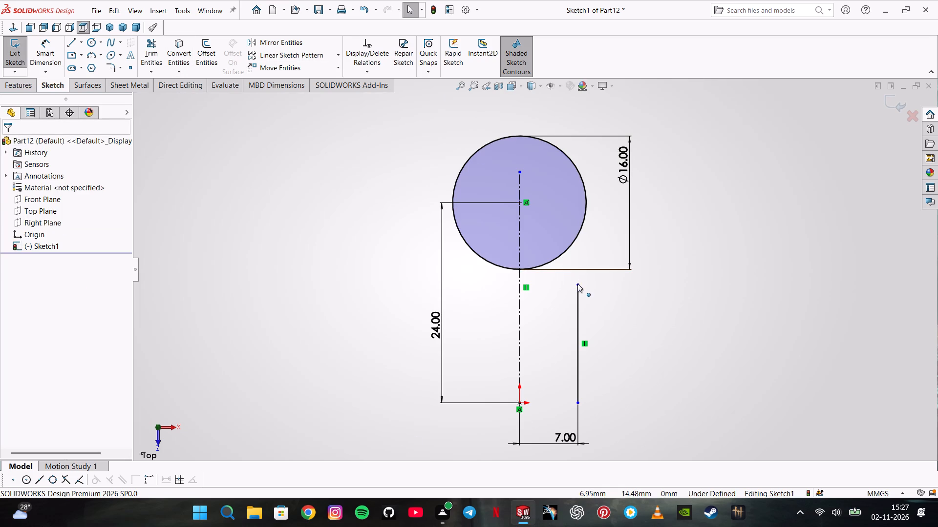
# Extend the vertical line so its upper endpoint lies on the 16 mm circle.
pyautogui.moveTo(577, 285); pyautogui.dragTo(562, 240)
pyautogui.press('Escape')
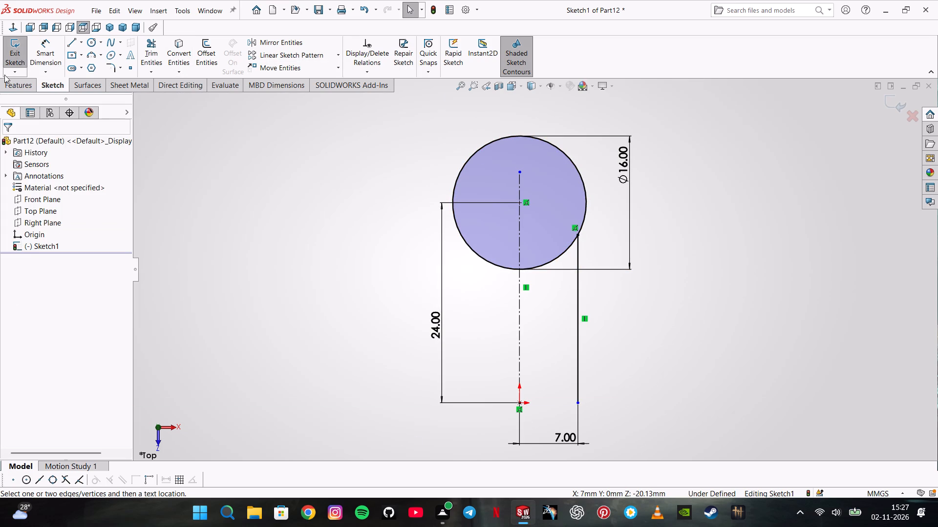
# Convert the vertical line 7 mm from the centerline to construction geometry.
pyautogui.rightClick(580, 286)
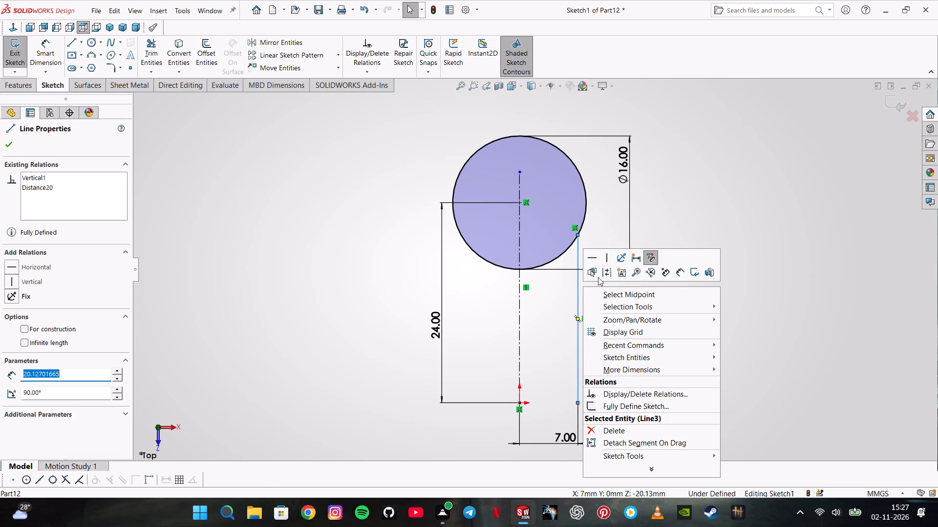
pyautogui.click(606, 267)
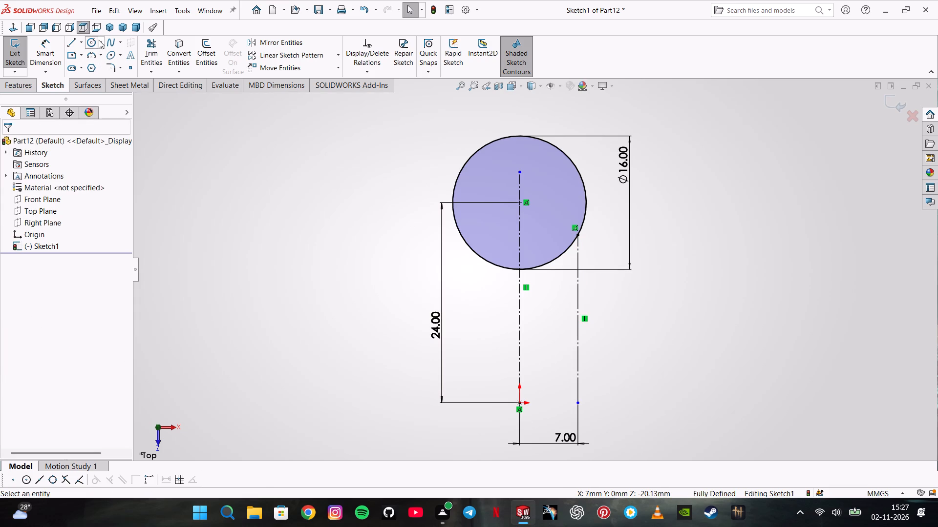
# Sketch two circles centred on the 7 mm construction line, the lower about 2.4 mm and the upper about 3.4 mm in radius.
pyautogui.click(85, 50)
pyautogui.click(87, 45)
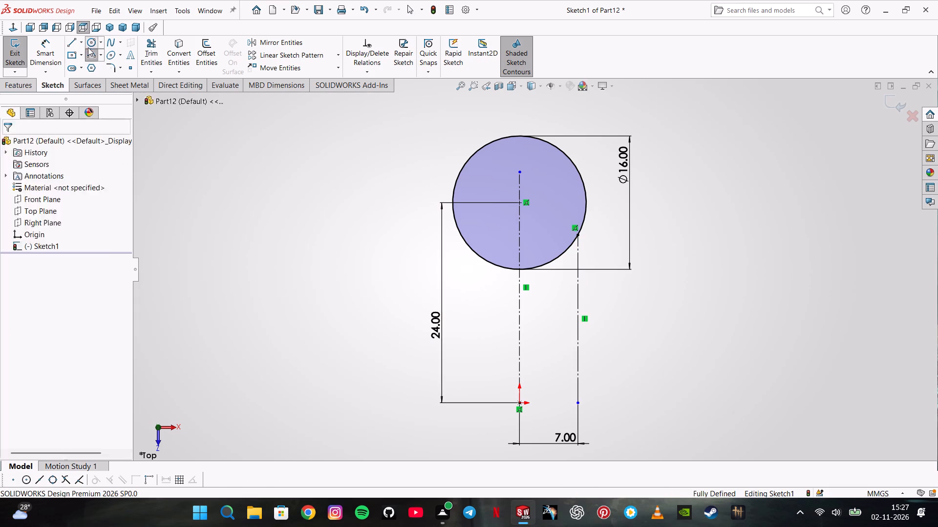
pyautogui.click(576, 352)
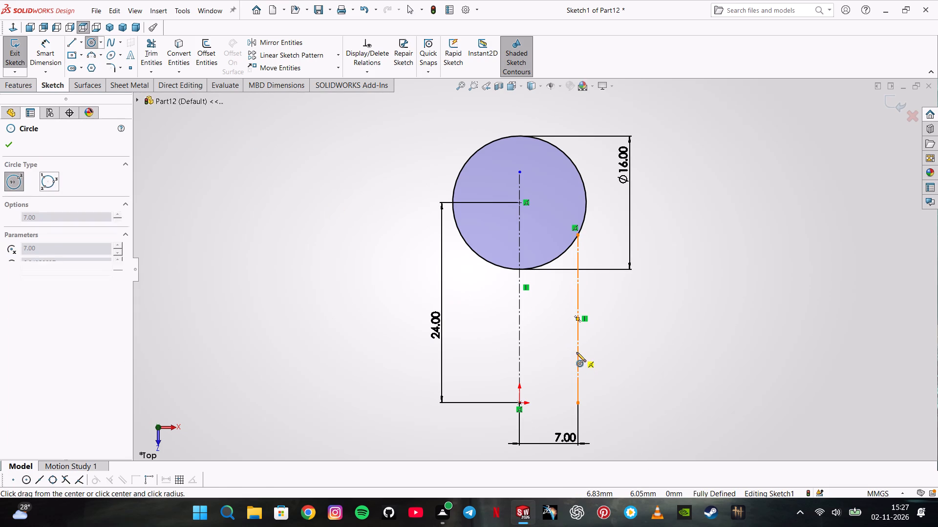
pyautogui.click(596, 342)
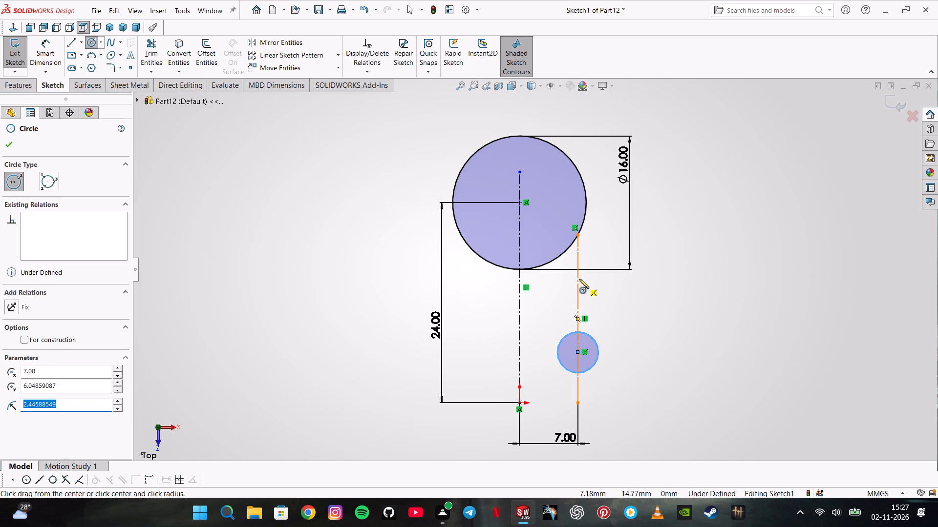
pyautogui.click(580, 276)
pyautogui.click(598, 257)
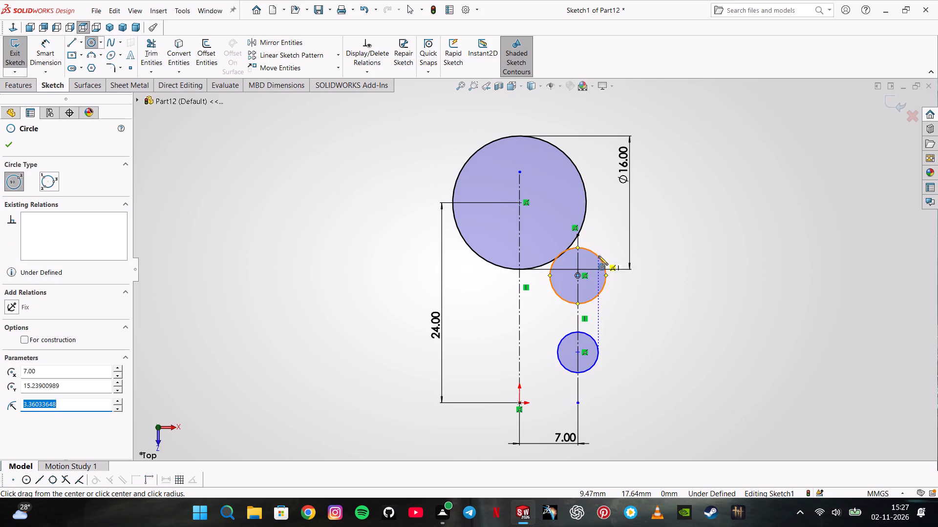
# Sketch a circle of about 1.8 mm radius between the centerline and the construction line, vertically between the other two small circles.
pyautogui.click(544, 320)
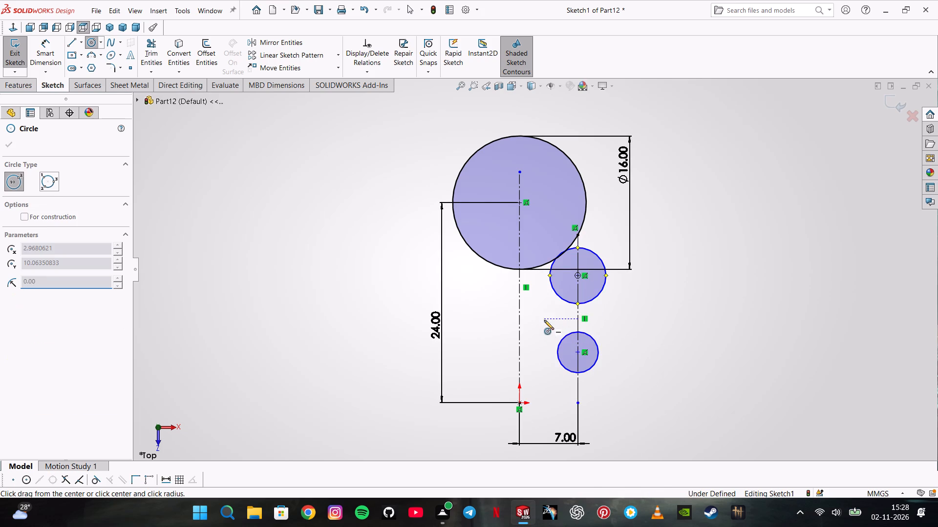
pyautogui.click(549, 304)
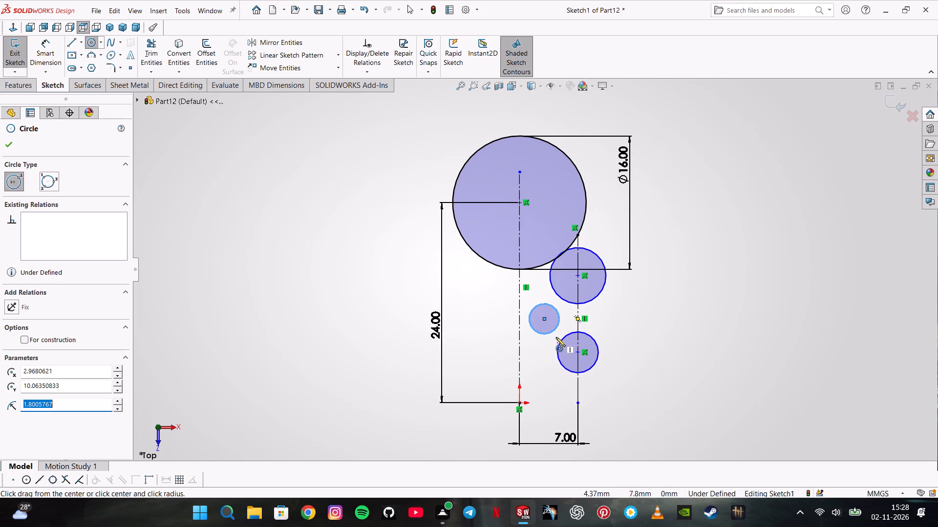
# Dimension the centre of the circle between the two vertical lines at a vertical distance of 10 mm from the origin.
pyautogui.click(49, 47)
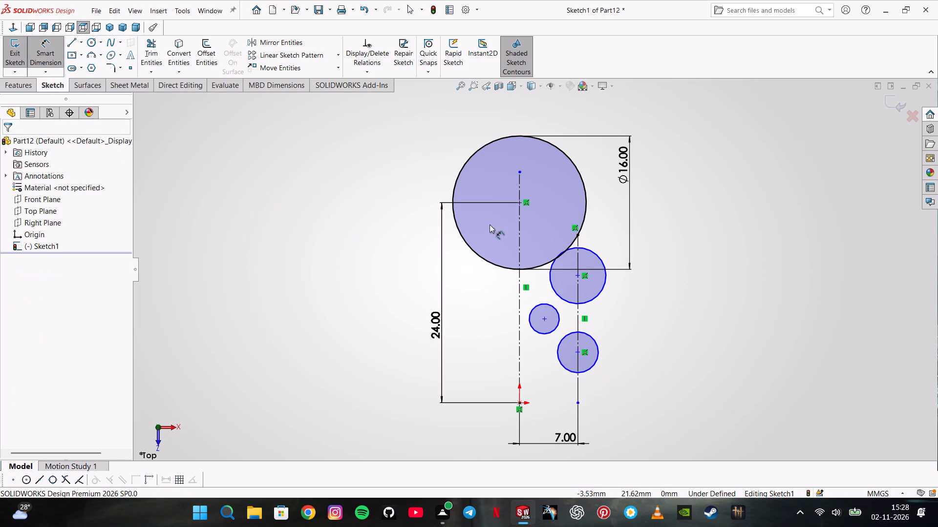
pyautogui.click(544, 321)
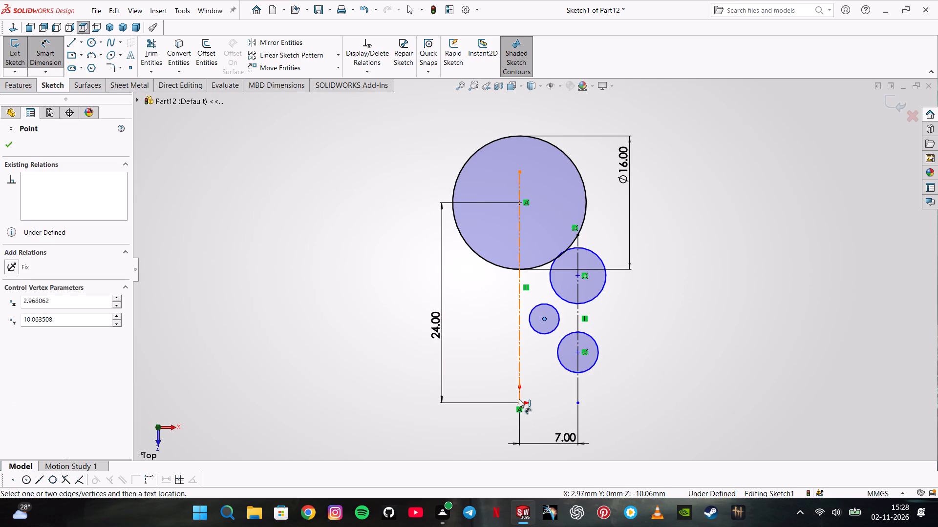
pyautogui.click(519, 402)
pyautogui.click(465, 383)
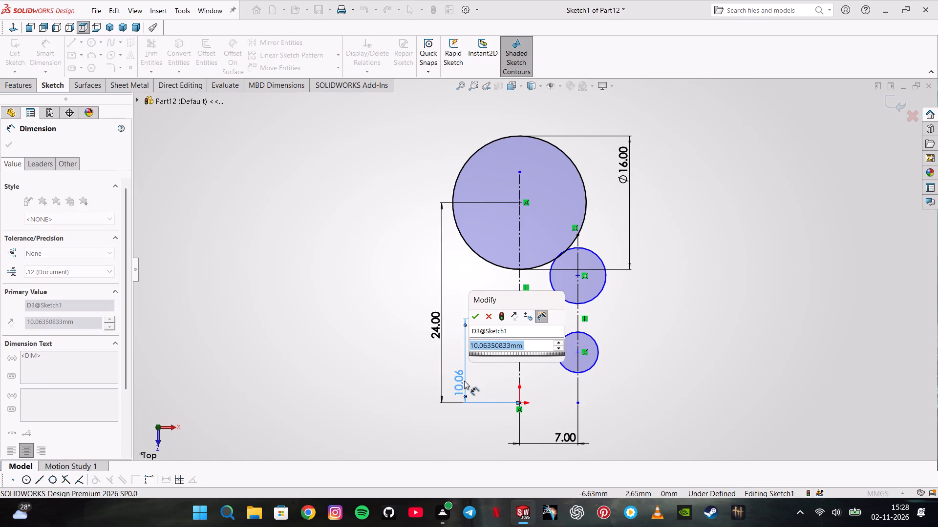
pyautogui.press('1')
pyautogui.press('0')
pyautogui.press('Return')
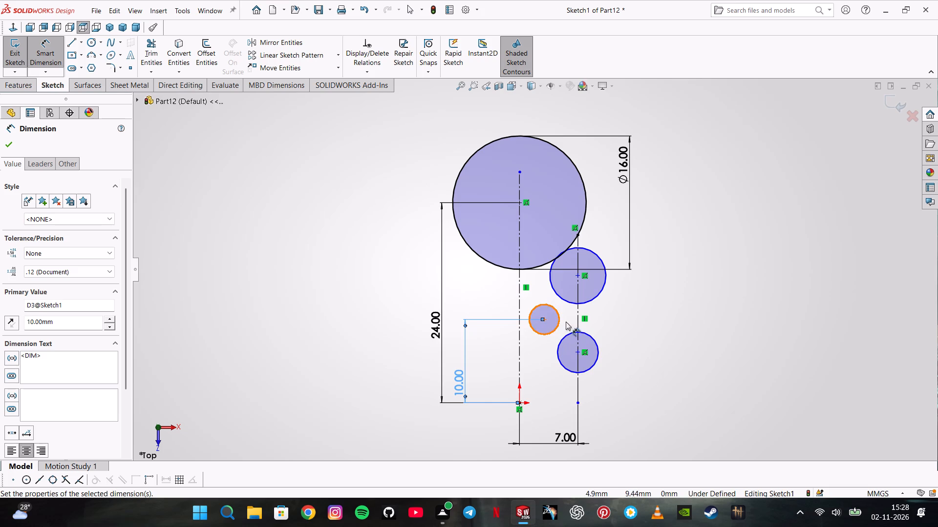
pyautogui.press('Escape')
# Make the circle between the two vertical lines tangent to the 7 mm construction line.
pyautogui.click(554, 315)
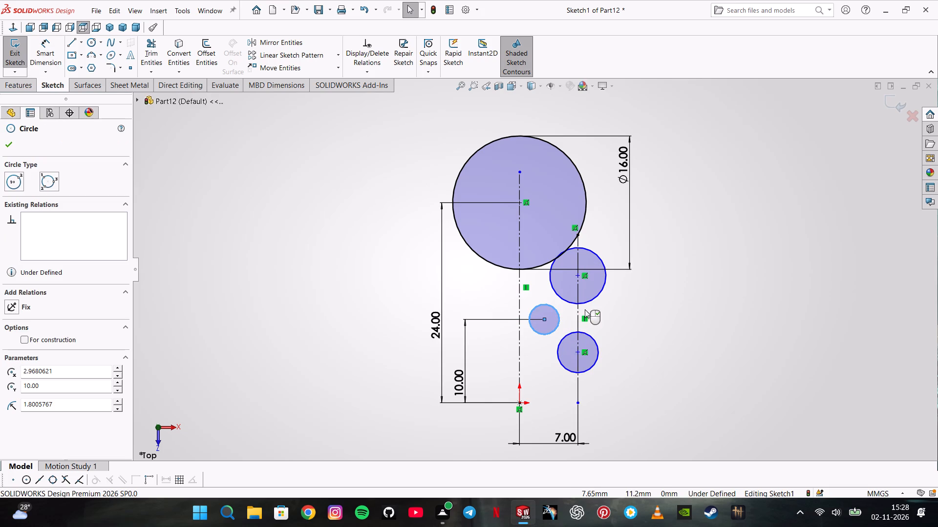
pyautogui.keyDown('ctrl'); pyautogui.click(580, 312); pyautogui.keyUp('ctrl')
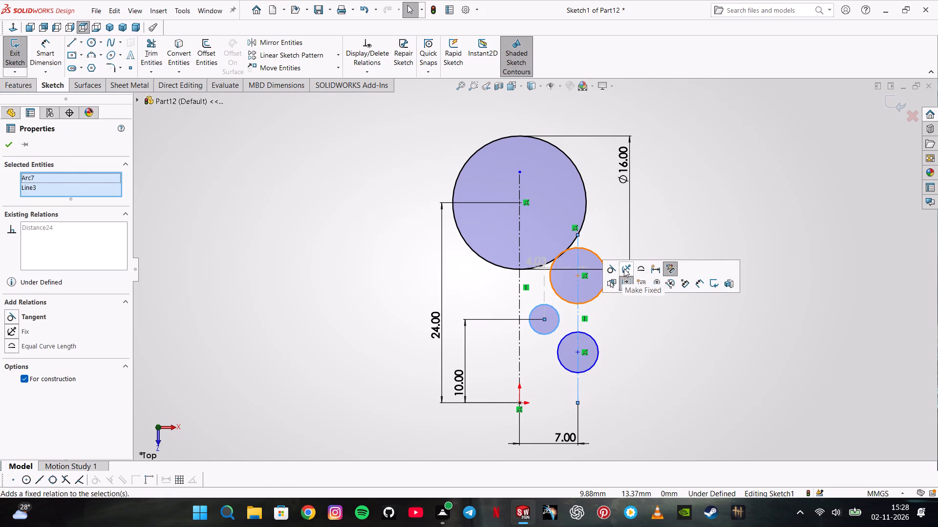
pyautogui.click(617, 268)
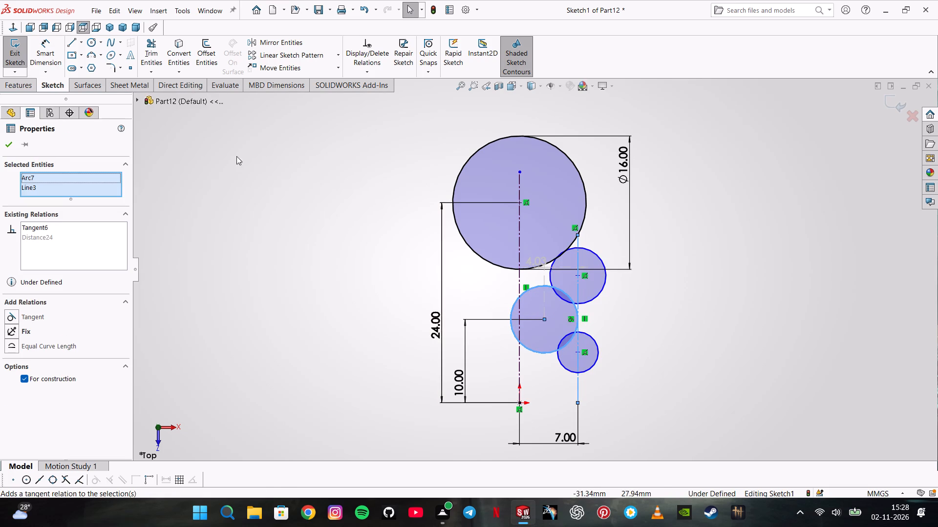
# Dimension the circle tangent to the construction line with a 4 mm diameter.
pyautogui.click(64, 53)
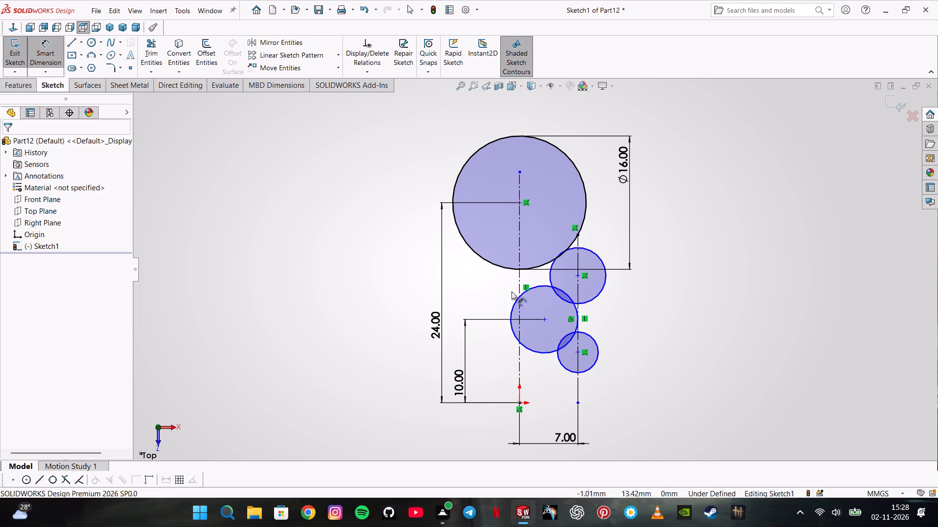
pyautogui.click(521, 299)
pyautogui.click(478, 300)
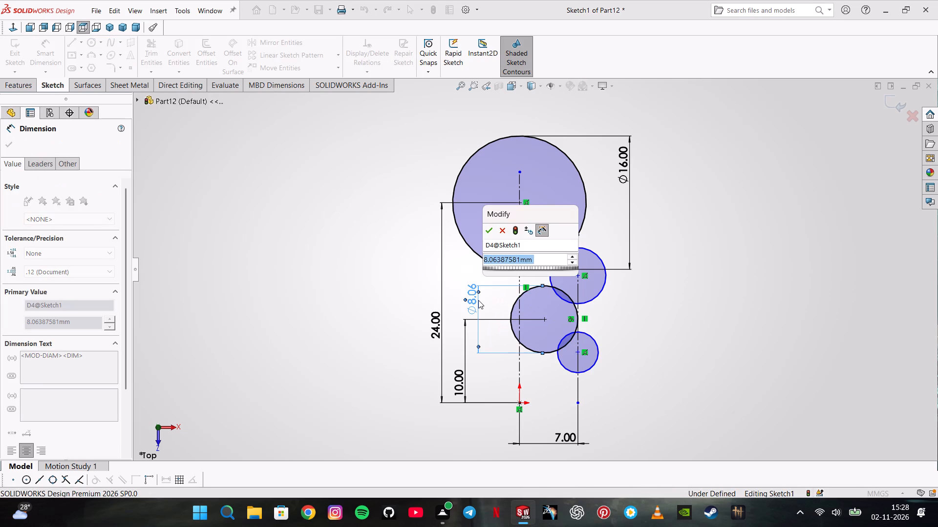
pyautogui.press('4')
pyautogui.press('Return')
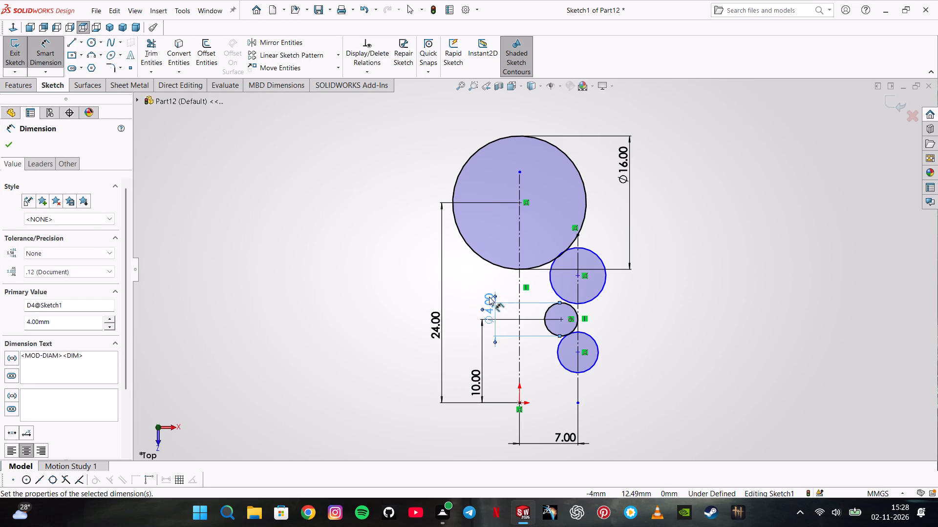
# Dimension the lower and upper circles centred on the construction line with an 8 mm diameter each.
pyautogui.click(597, 346)
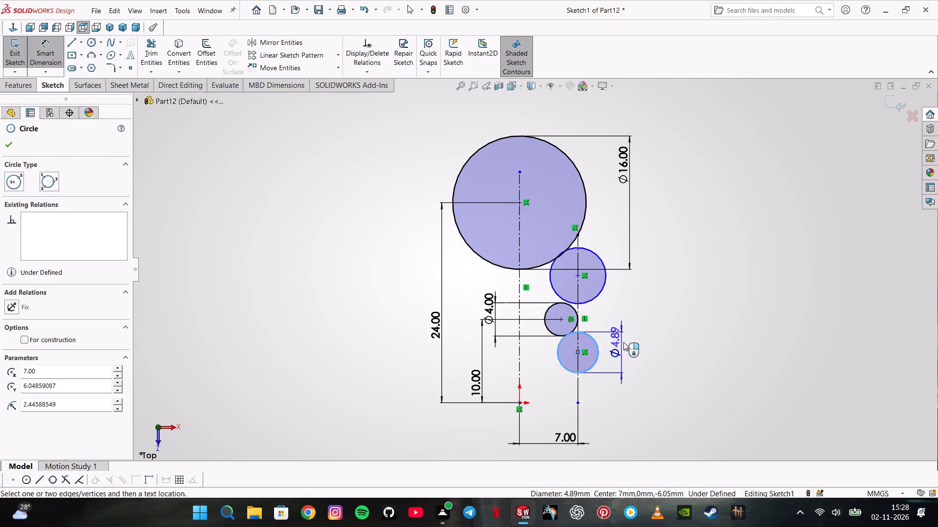
pyautogui.click(624, 342)
pyautogui.press('8')
pyautogui.press('Return')
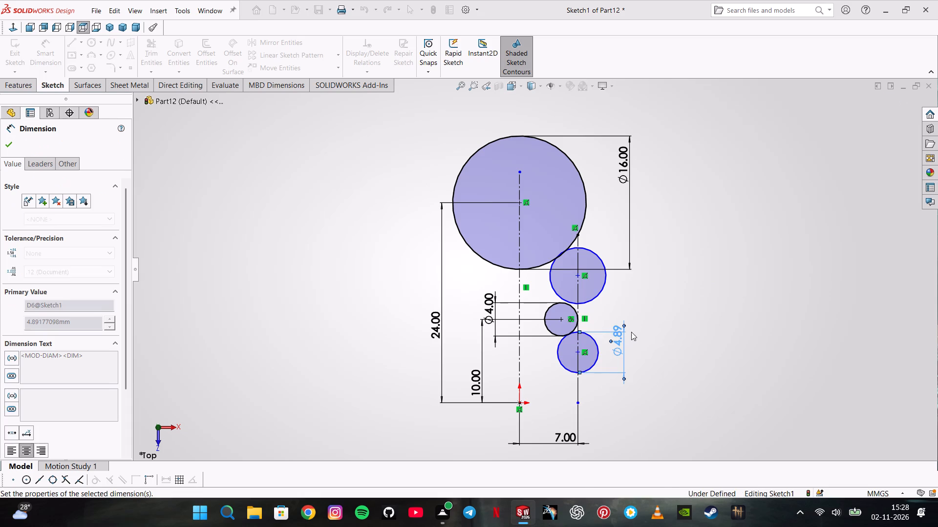
pyautogui.click(602, 285)
pyautogui.click(623, 298)
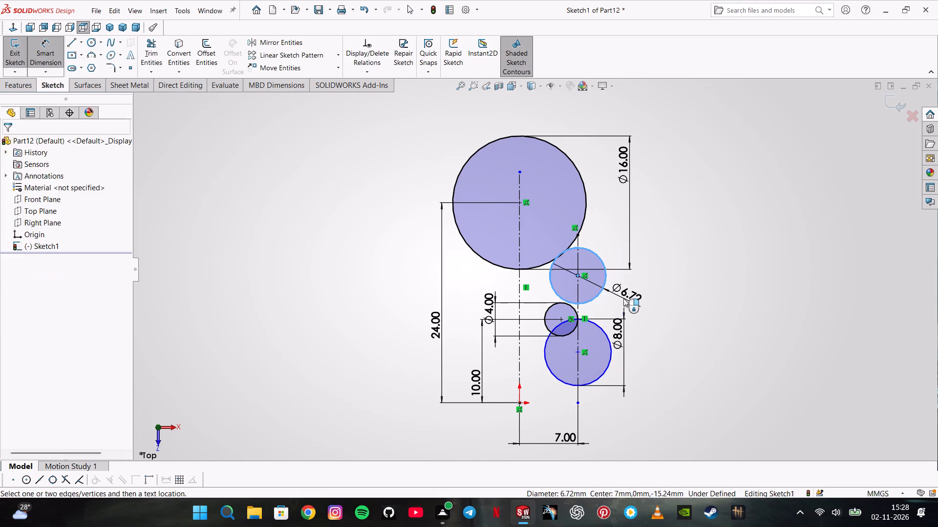
pyautogui.press('8')
pyautogui.press('Return')
pyautogui.press('Escape')
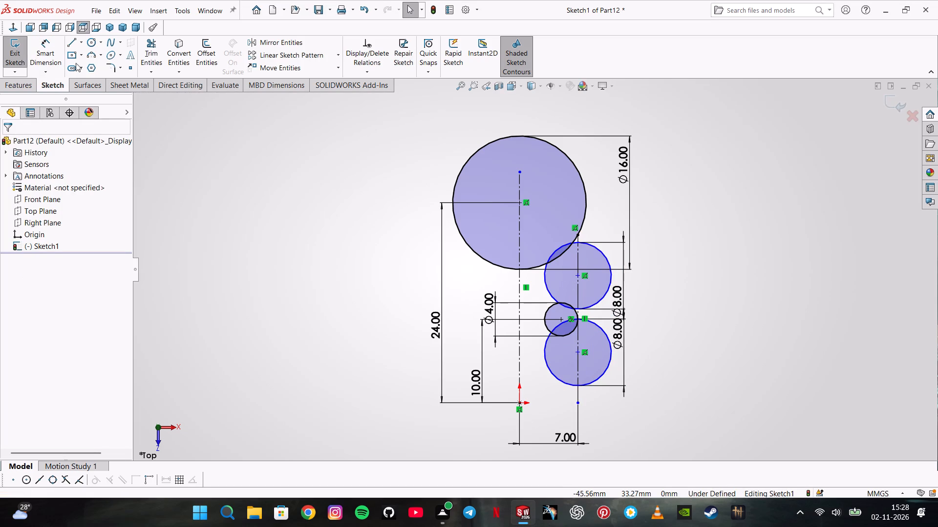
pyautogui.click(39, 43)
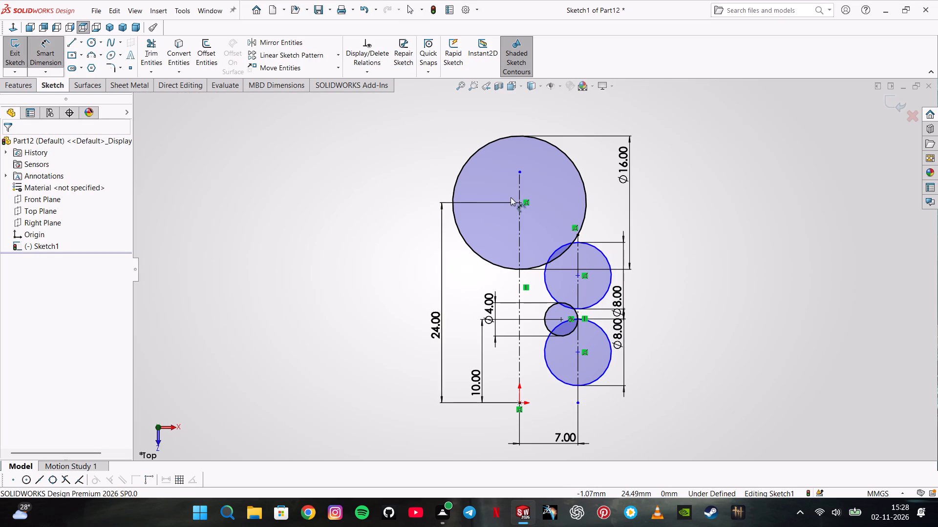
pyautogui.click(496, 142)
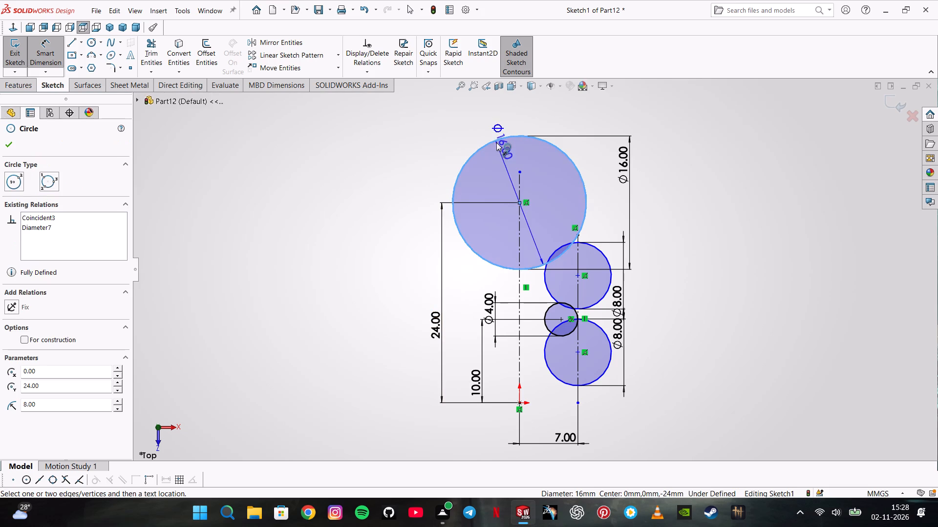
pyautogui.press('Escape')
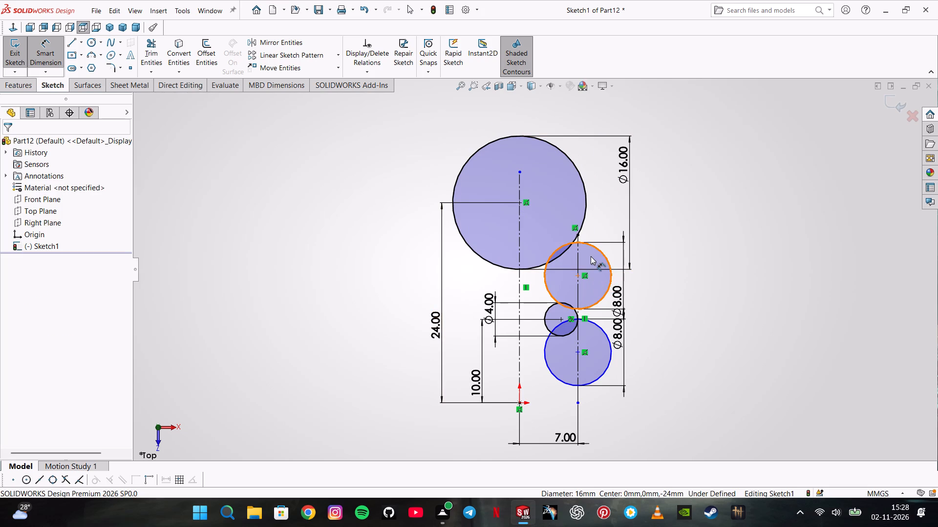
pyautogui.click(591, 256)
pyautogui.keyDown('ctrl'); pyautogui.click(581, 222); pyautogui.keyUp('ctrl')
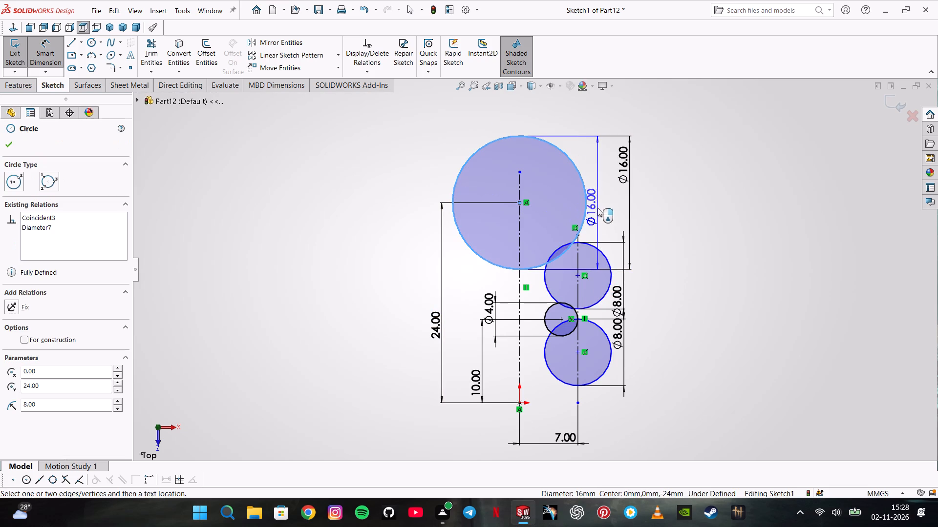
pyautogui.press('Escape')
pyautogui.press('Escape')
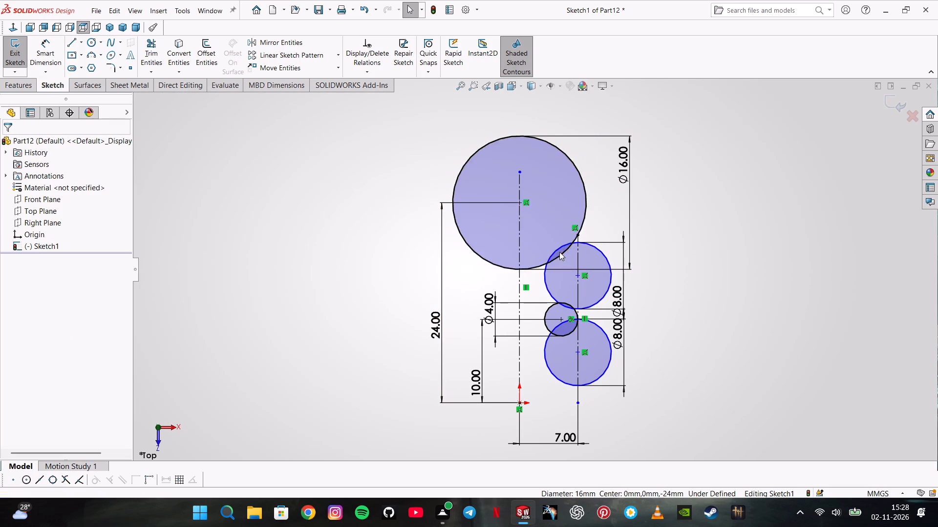
# Make the upper 8 mm circle tangent to the 16 mm circle.
pyautogui.keyDown('ctrl'); pyautogui.click(571, 246); pyautogui.keyUp('ctrl')
pyautogui.keyDown('ctrl'); pyautogui.click(586, 253); pyautogui.keyUp('ctrl')
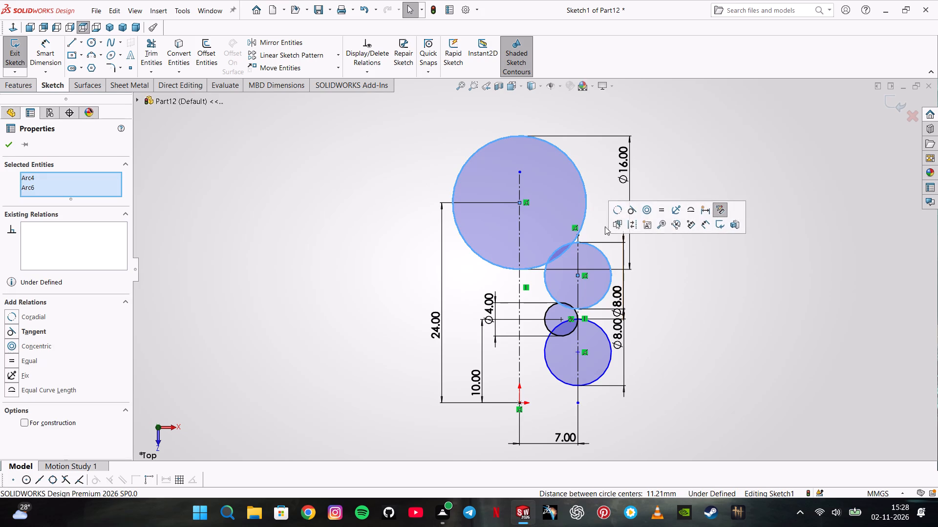
pyautogui.click(631, 209)
pyautogui.click(326, 224)
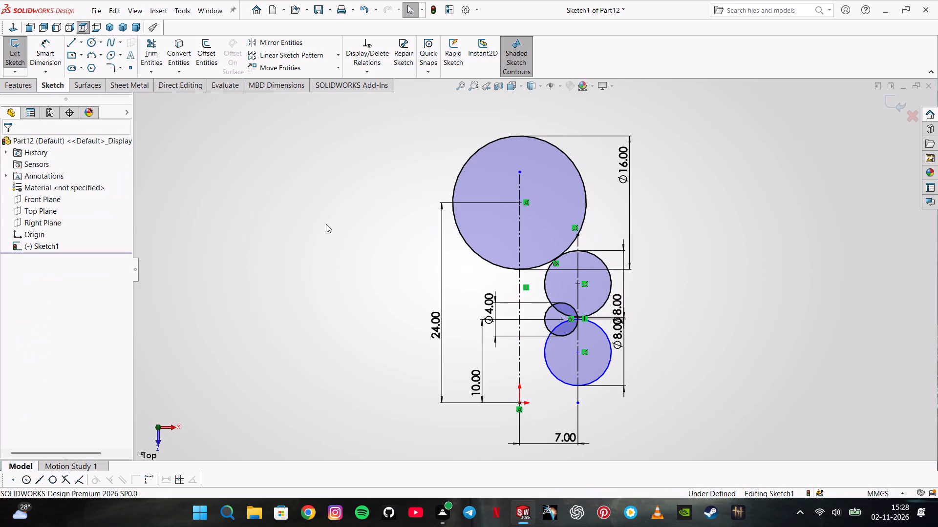
# Dimension the lower 8 mm circle's centre at a vertical distance of 6 mm from the origin.
pyautogui.click(46, 52)
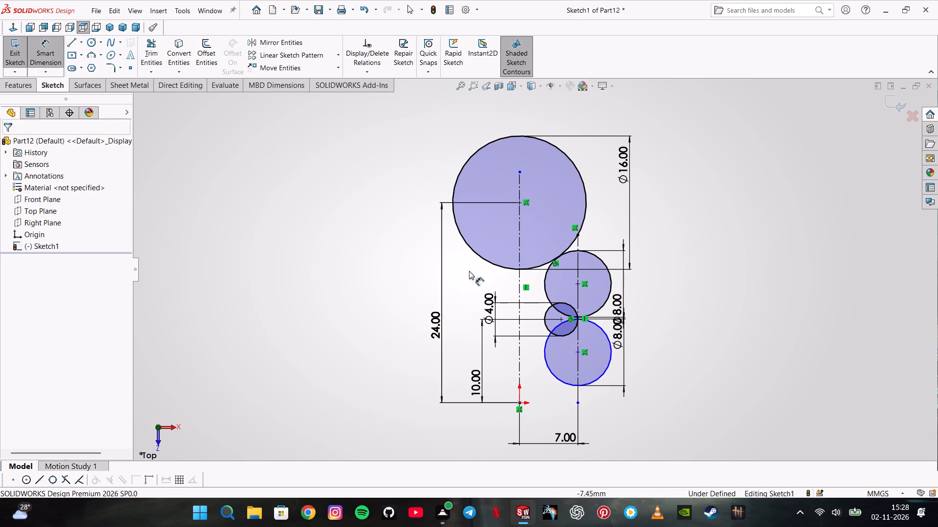
pyautogui.click(582, 352)
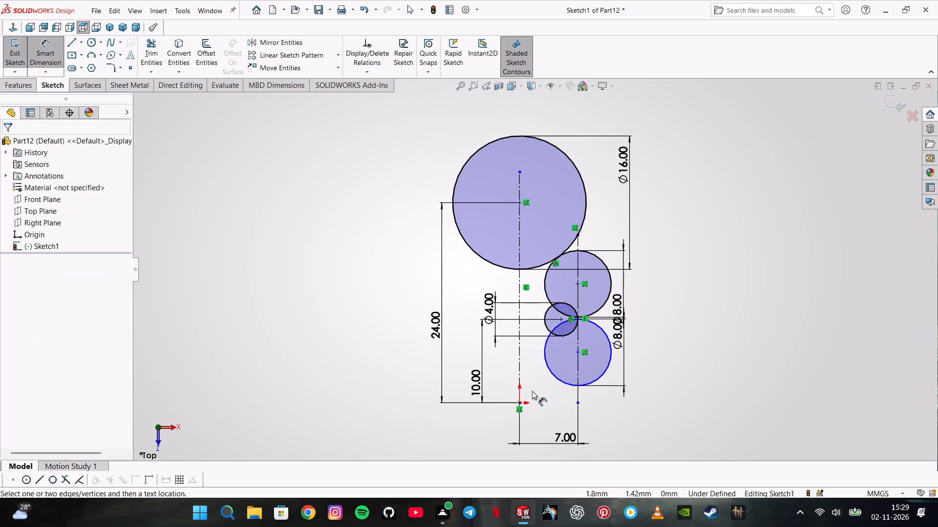
pyautogui.click(518, 404)
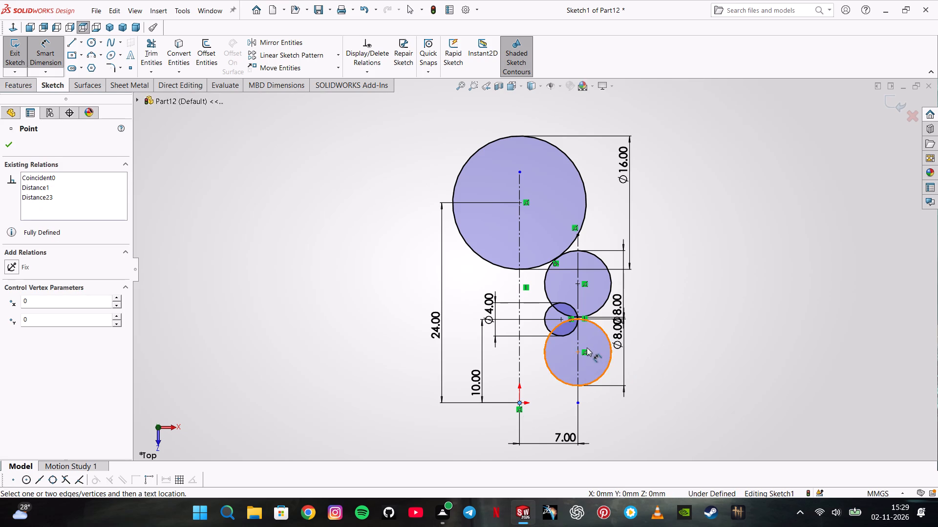
pyautogui.click(577, 351)
pyautogui.click(670, 365)
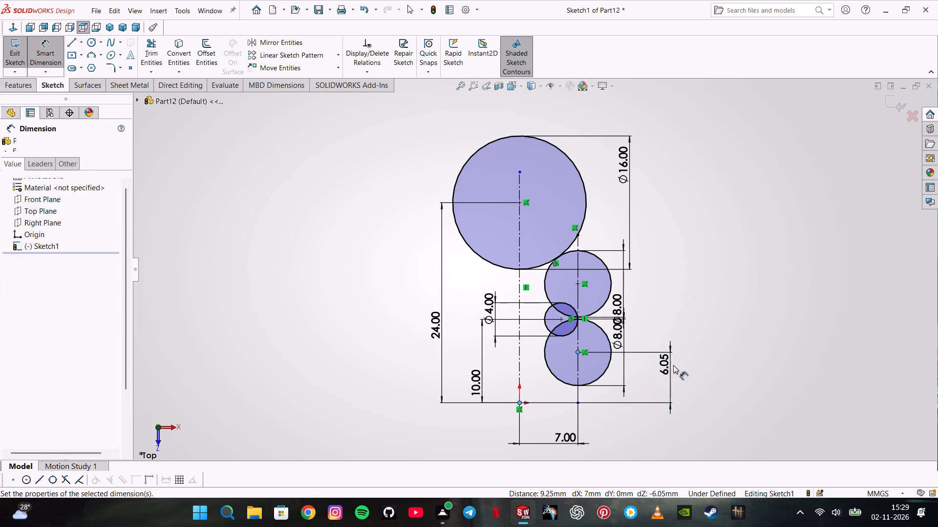
pyautogui.press('6')
pyautogui.press('Return')
# Delete the coincident relations that hold the centres of the lower and upper 8 mm circles on the 7 mm offset construction line.
pyautogui.scroll(-1, 592, 312)
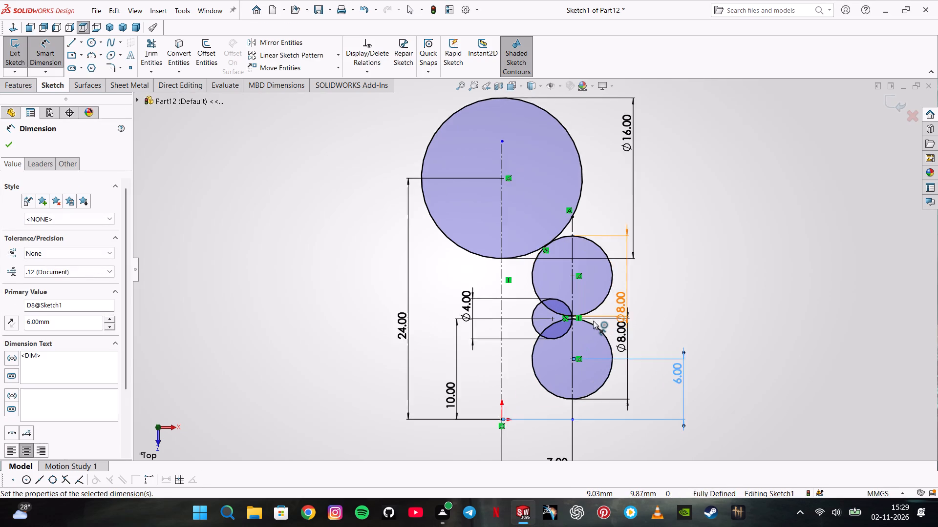
pyautogui.scroll(-3, 593, 321)
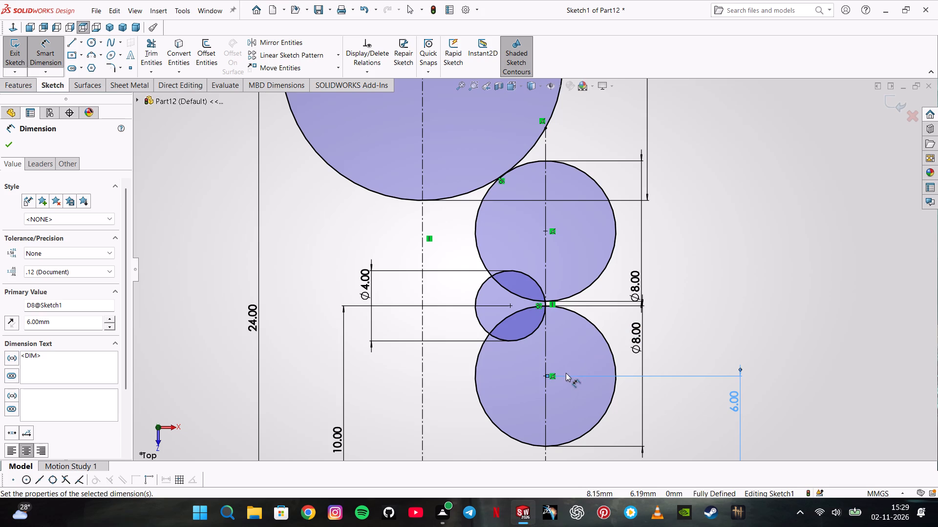
pyautogui.scroll(-6, 560, 371)
pyautogui.scroll(-4, 505, 341)
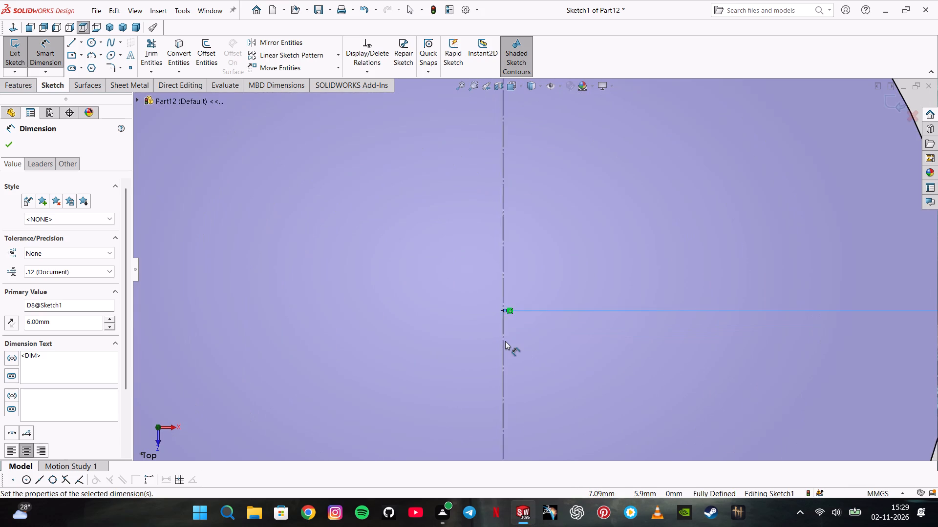
pyautogui.scroll(-5, 504, 332)
pyautogui.press('Escape')
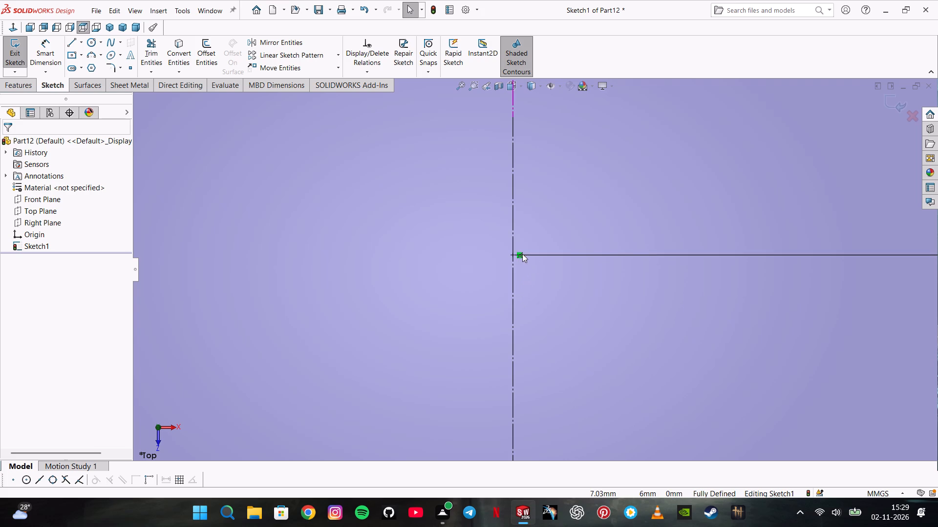
pyautogui.click(522, 254)
pyautogui.press('Delete')
pyautogui.scroll(7, 561, 259)
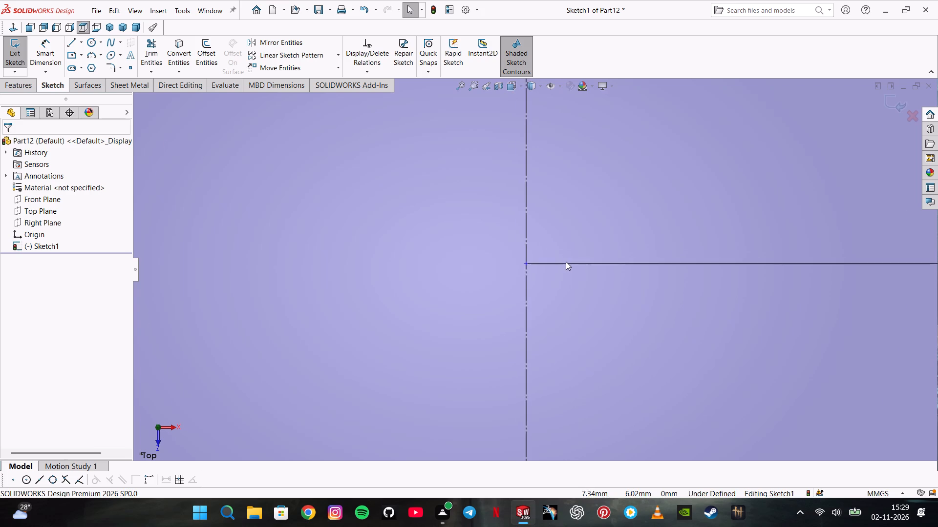
pyautogui.scroll(9, 566, 262)
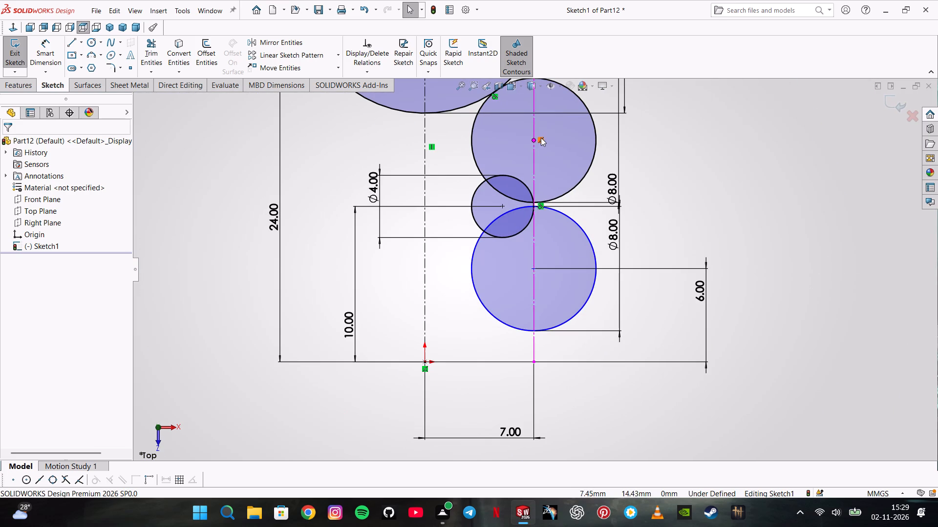
pyautogui.click(541, 138)
pyautogui.press('Delete')
# Delete the tangent relation between the upper 8 mm circle and the 16 mm circle.
pyautogui.scroll(2, 542, 142)
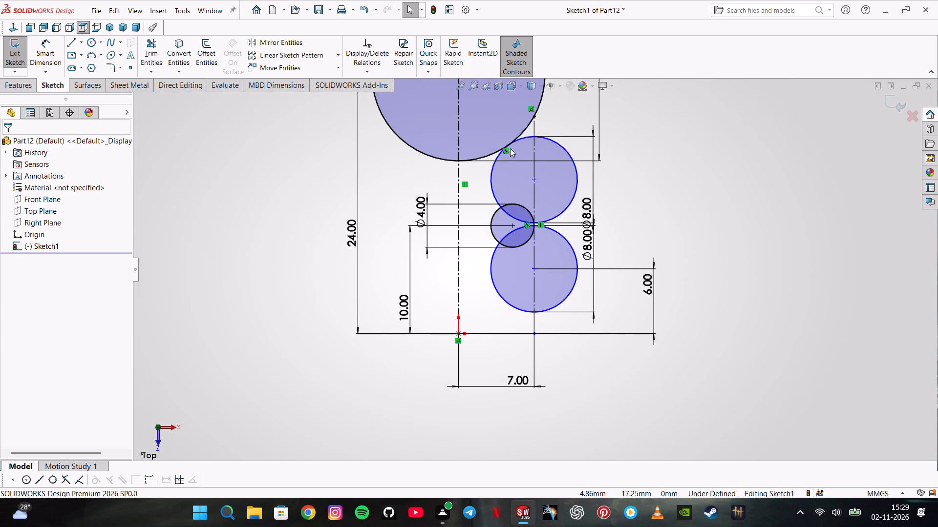
pyautogui.click(505, 151)
pyautogui.press('Delete')
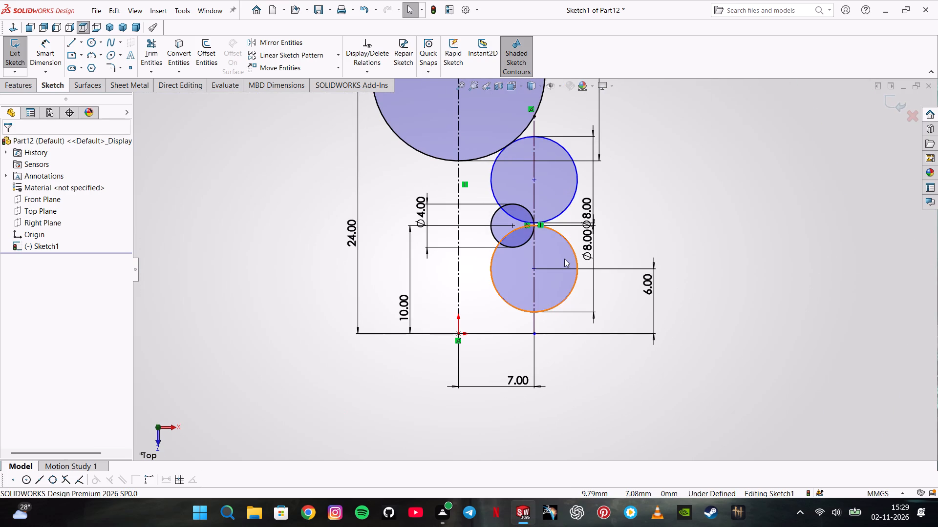
# Make the lower 8 mm circle tangent to the 4 mm circle.
pyautogui.click(564, 259)
pyautogui.keyDown('ctrl'); pyautogui.click(527, 244); pyautogui.keyUp('ctrl')
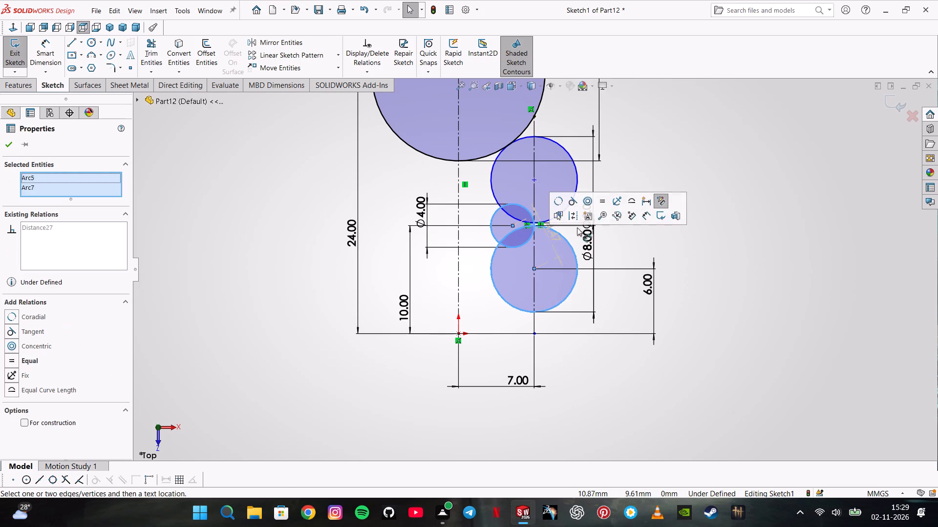
pyautogui.click(570, 203)
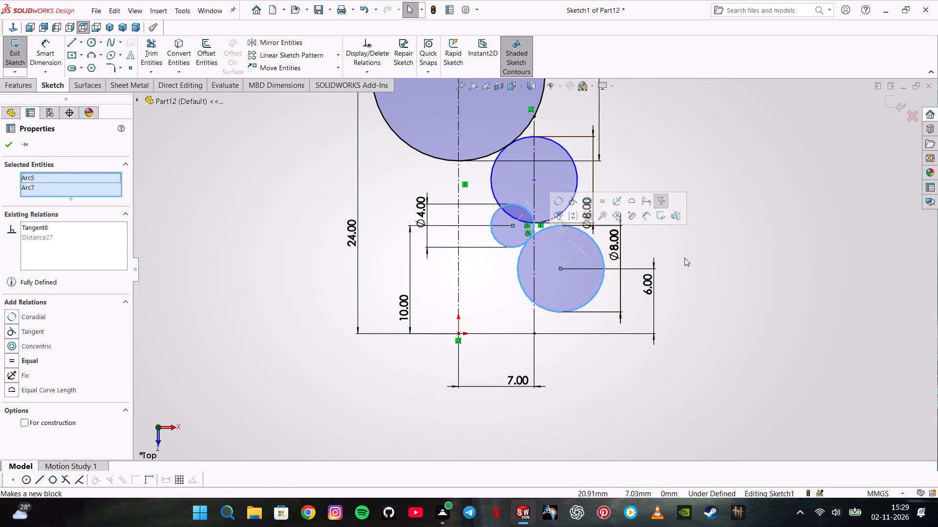
pyautogui.click(684, 258)
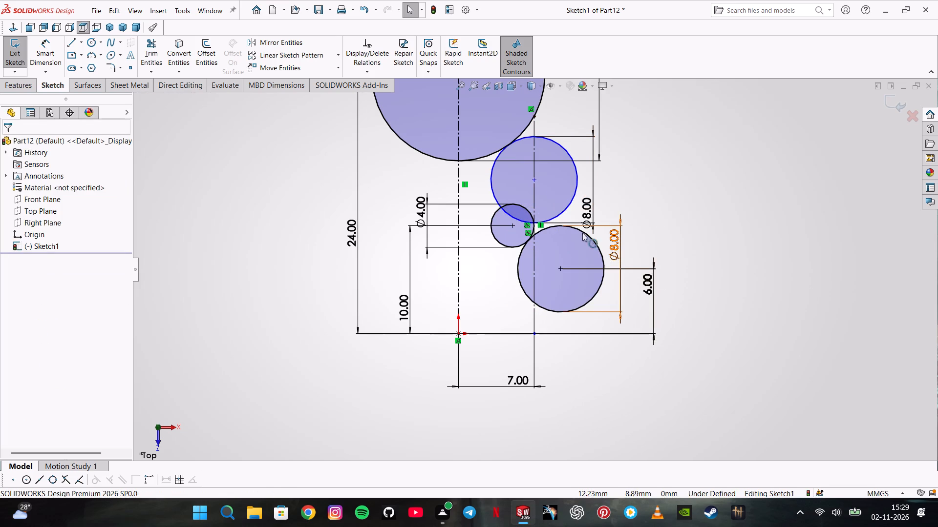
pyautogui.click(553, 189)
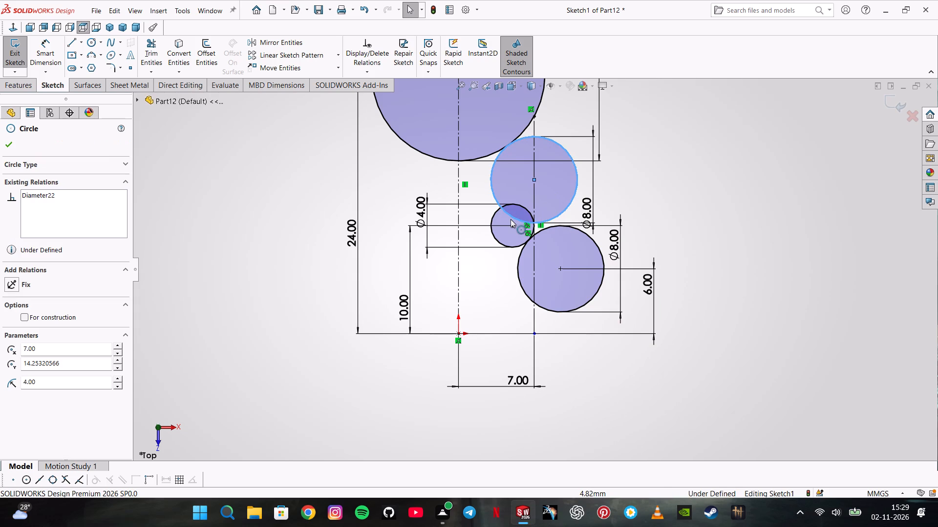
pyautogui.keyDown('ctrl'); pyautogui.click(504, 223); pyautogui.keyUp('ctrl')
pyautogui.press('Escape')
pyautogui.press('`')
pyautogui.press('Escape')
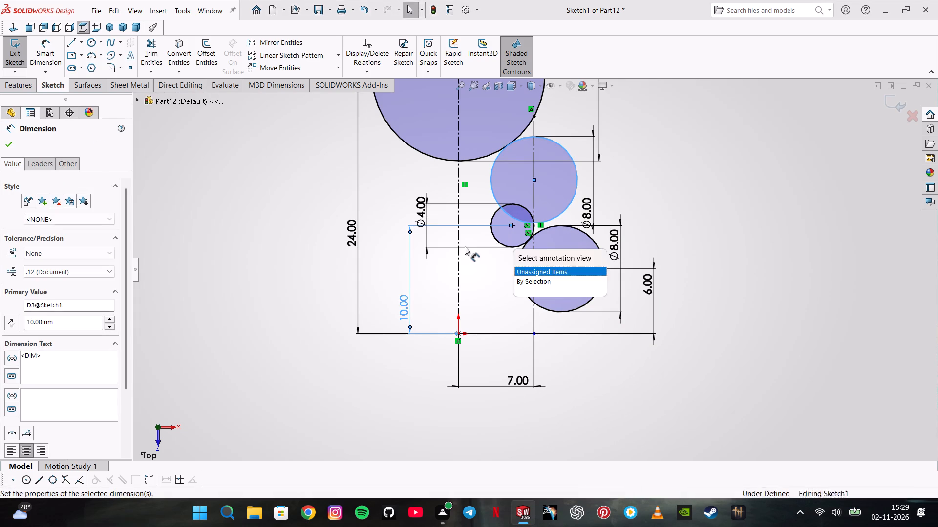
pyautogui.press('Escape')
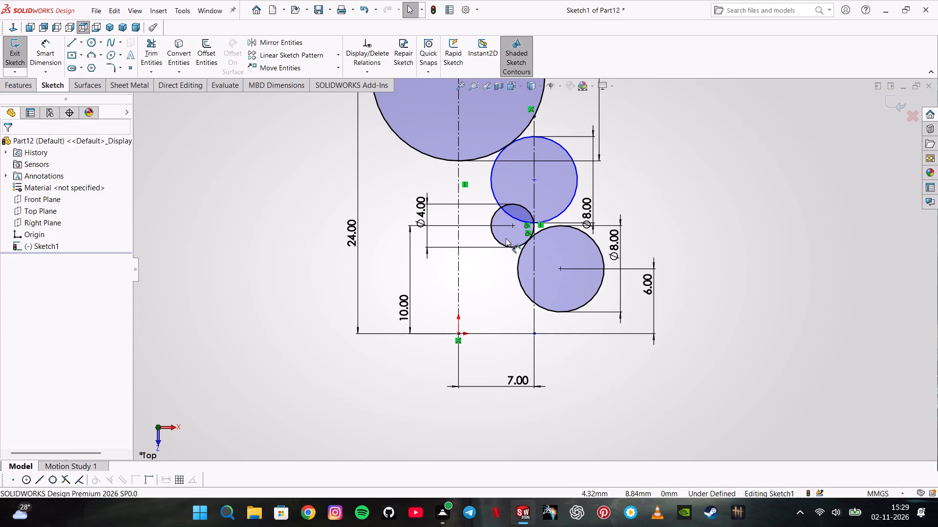
# Make the upper 8 mm circle tangent to the 4 mm circle.
pyautogui.click(506, 238)
pyautogui.keyDown('ctrl'); pyautogui.click(508, 194); pyautogui.keyUp('ctrl')
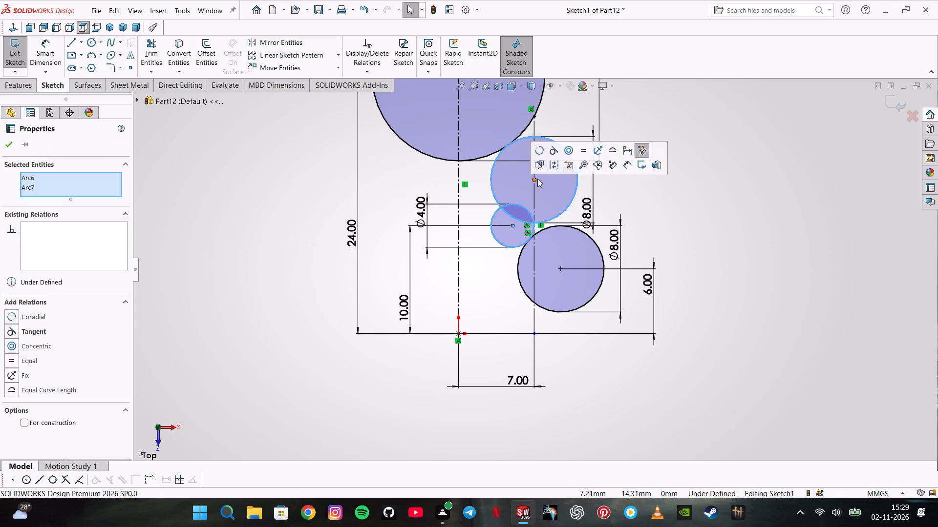
pyautogui.click(554, 153)
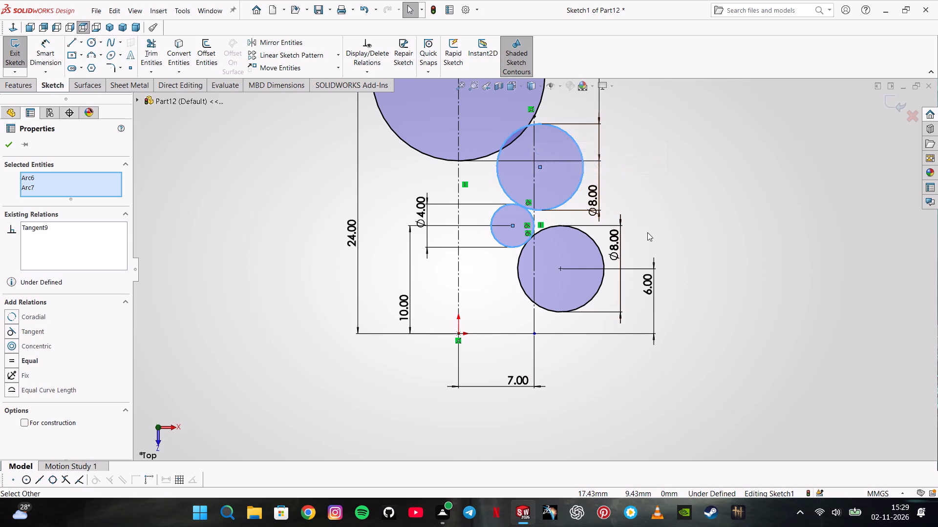
pyautogui.press('Escape')
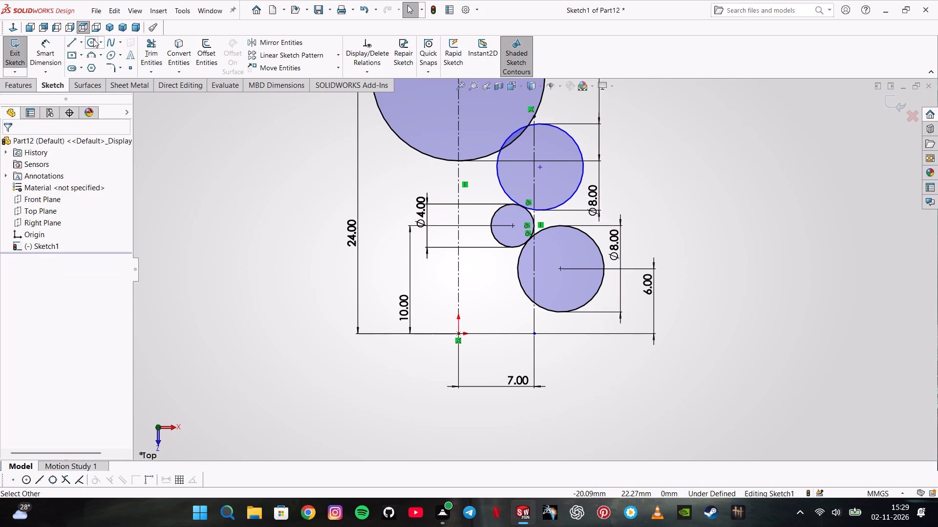
# Dimension the upper 8 mm circle's centre at a vertical distance of 14 mm from the origin.
pyautogui.click(51, 40)
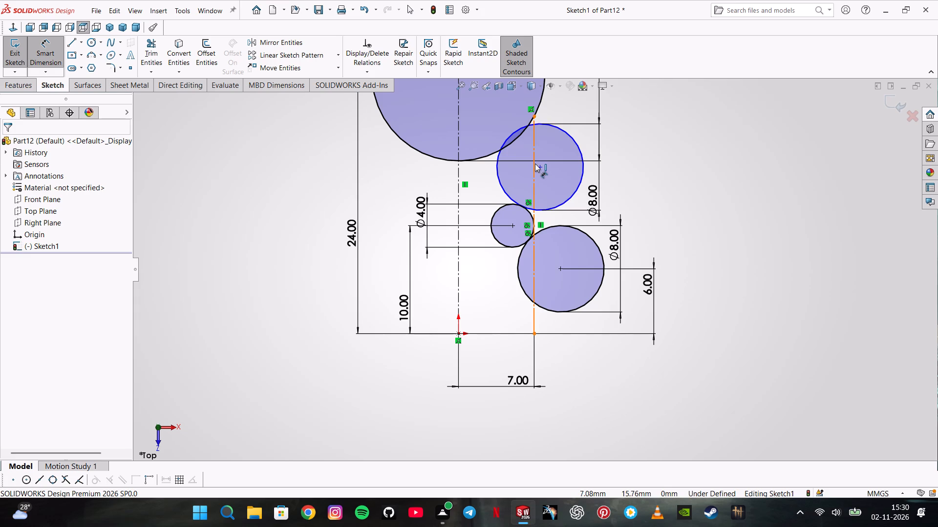
pyautogui.click(540, 165)
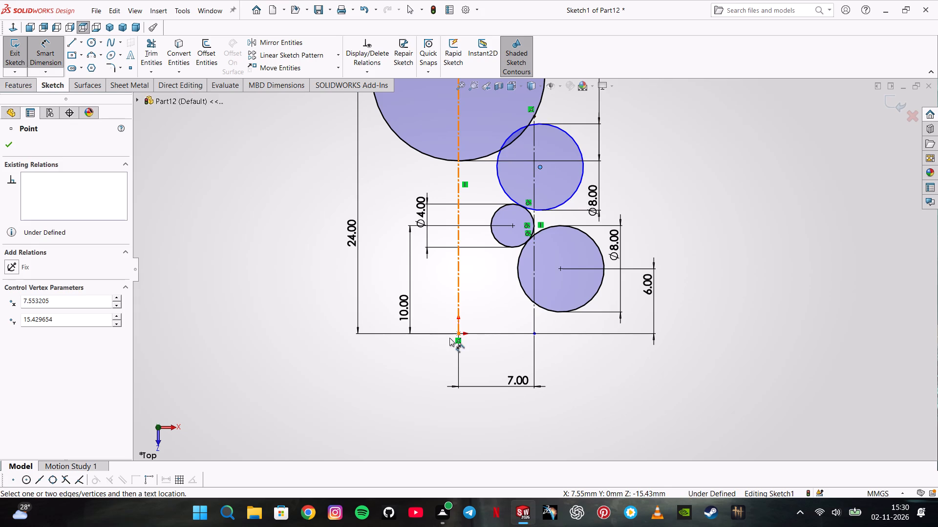
pyautogui.click(457, 335)
pyautogui.click(669, 225)
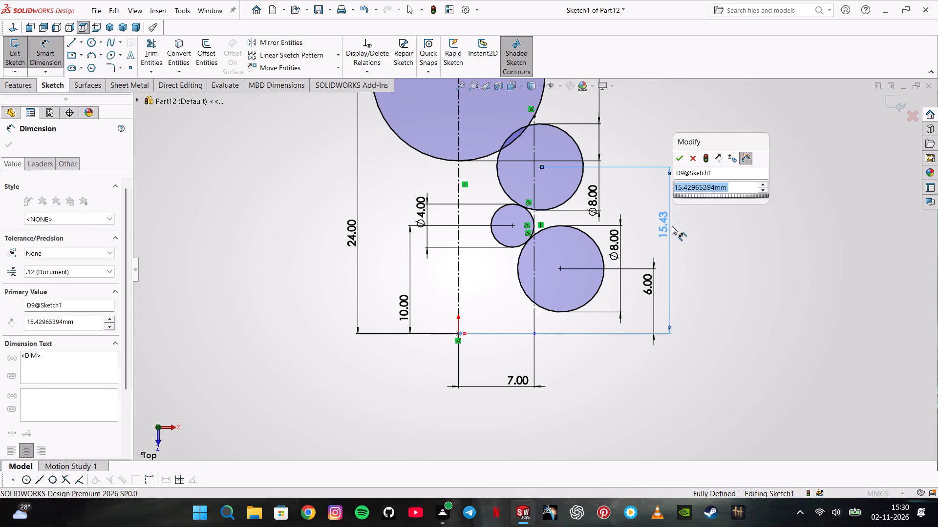
pyautogui.write('14')
pyautogui.press('Return')
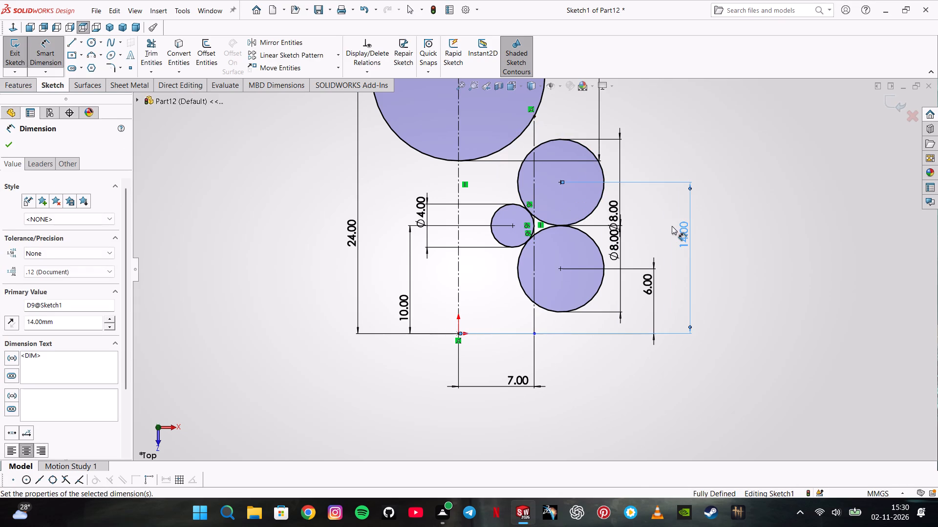
# Delete the 16 mm diameter dimension from the large circle.
pyautogui.scroll(-4, 617, 201)
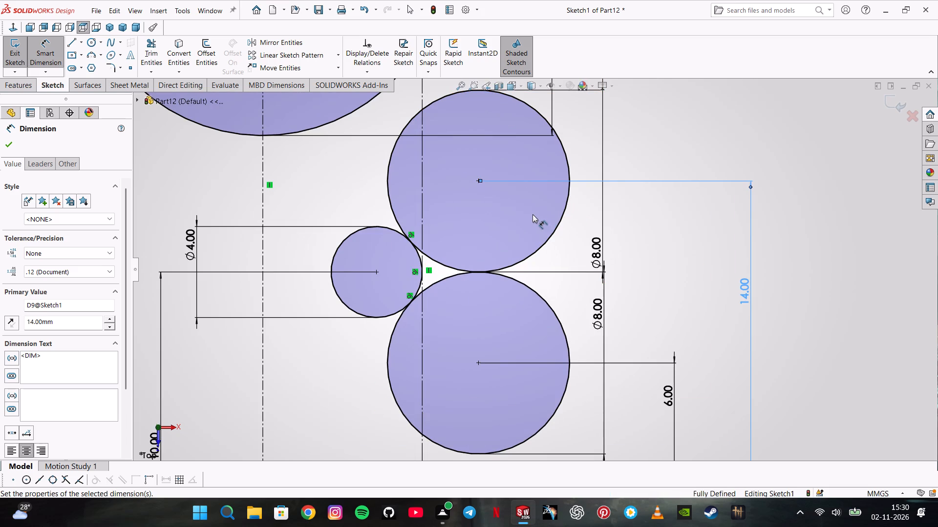
pyautogui.scroll(1, 532, 208)
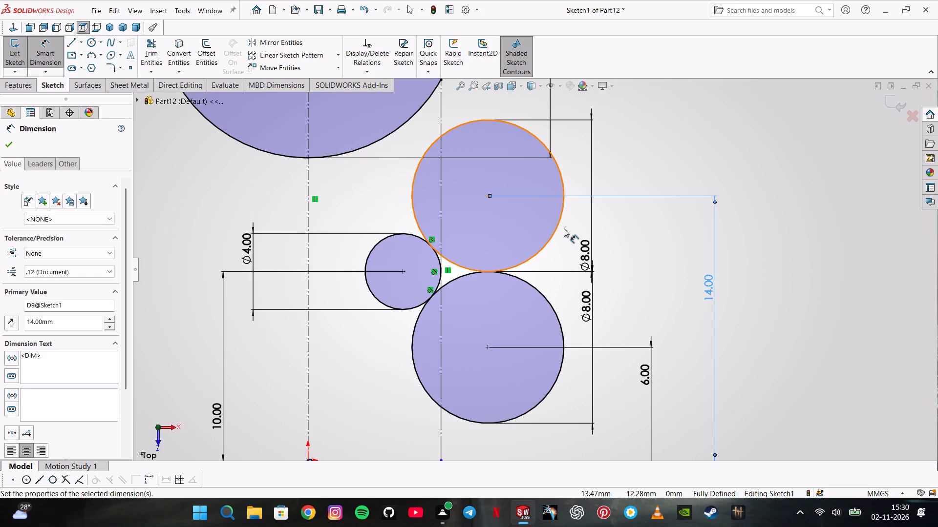
pyautogui.scroll(3, 574, 217)
pyautogui.scroll(2, 559, 128)
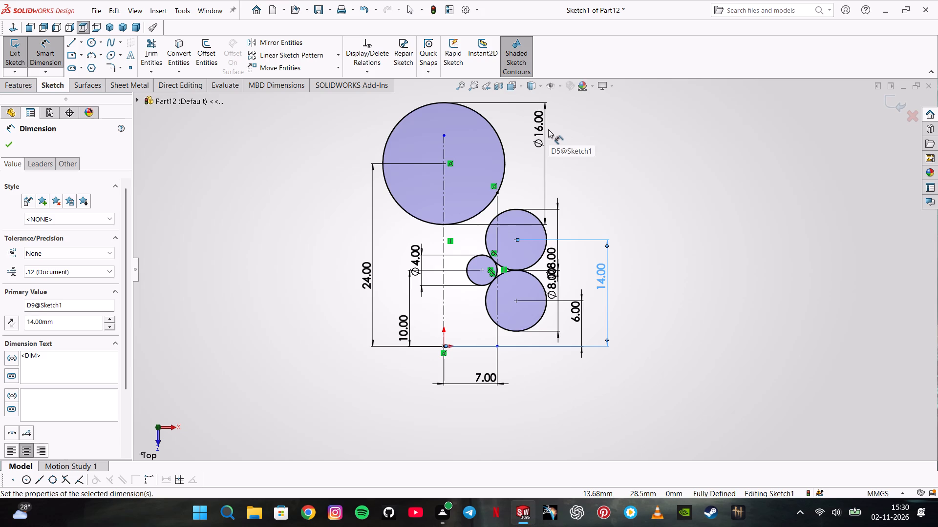
pyautogui.click(539, 133)
pyautogui.press('Delete')
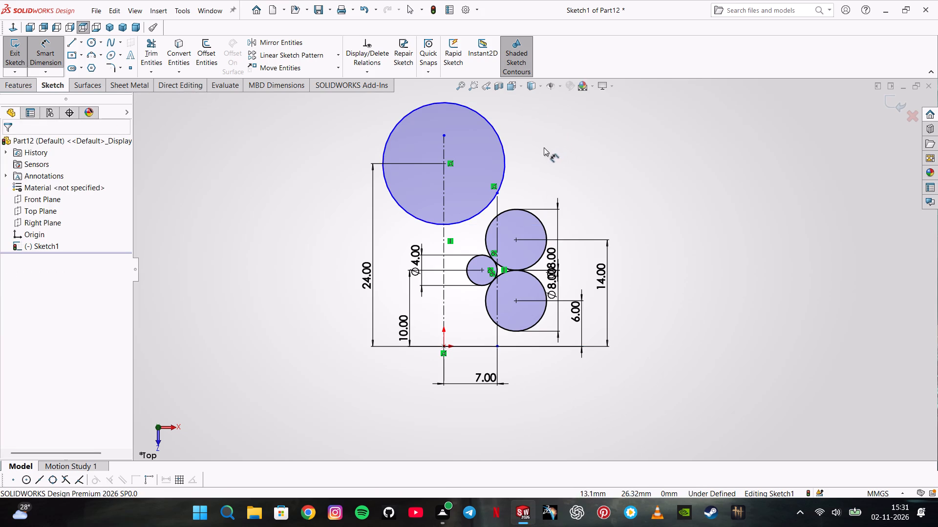
pyautogui.press('Escape')
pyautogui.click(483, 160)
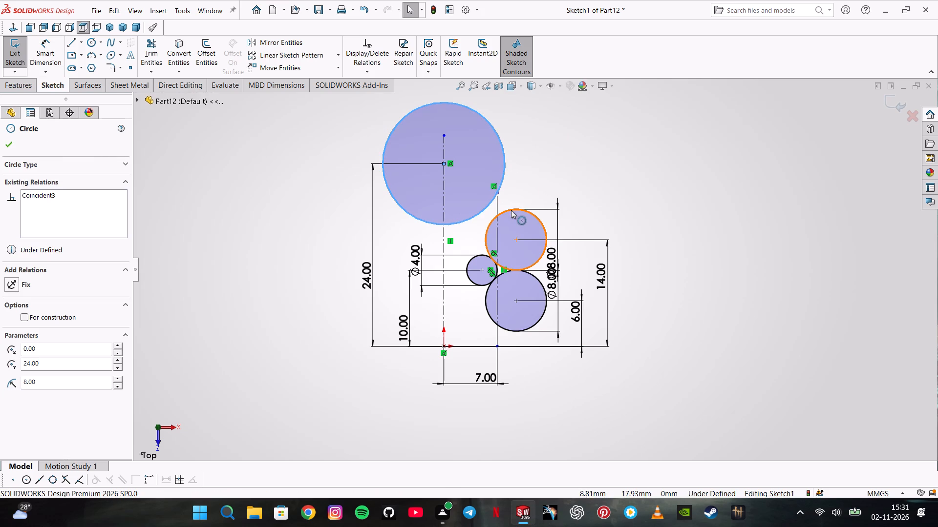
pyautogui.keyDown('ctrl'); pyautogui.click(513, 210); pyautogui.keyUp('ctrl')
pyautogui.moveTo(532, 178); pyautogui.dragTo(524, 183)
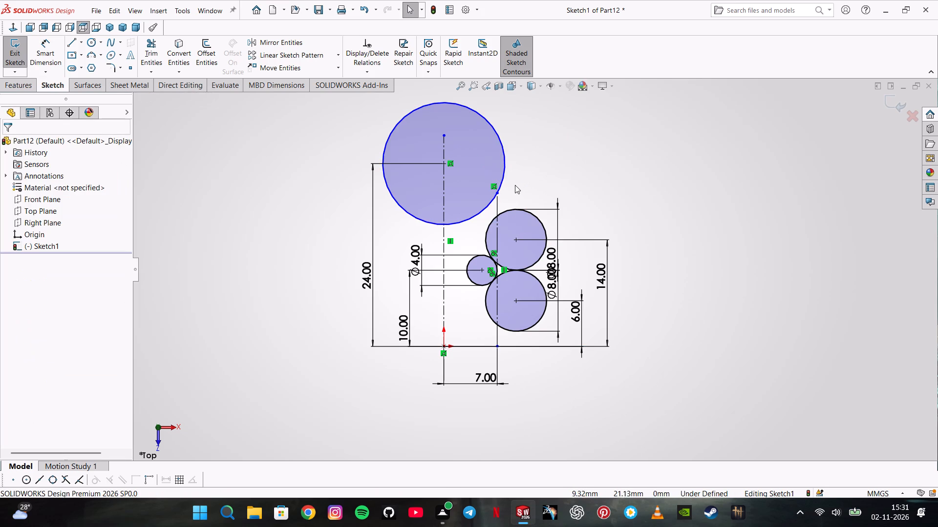
# Delete the coincident relation between the large circle and the upper endpoint of the 7 mm offset construction line.
pyautogui.click(496, 187)
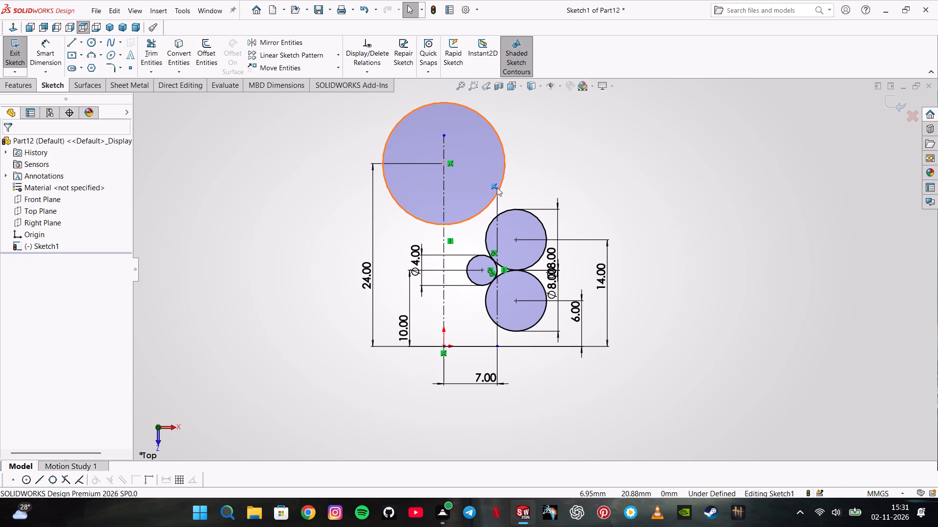
pyautogui.press('Delete')
# Make the large circle tangent to the upper 8 mm circle.
pyautogui.keyDown('ctrl'); pyautogui.click(460, 197); pyautogui.keyUp('ctrl')
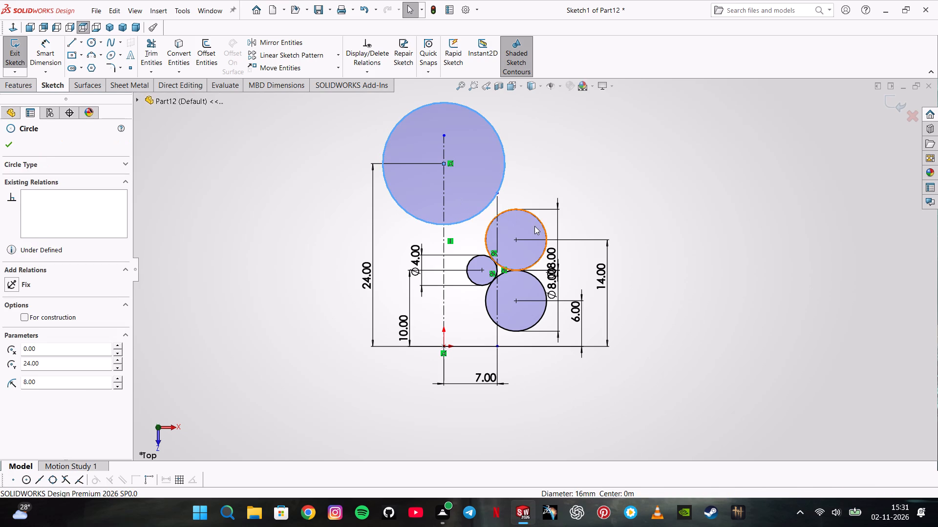
pyautogui.keyDown('ctrl'); pyautogui.click(534, 226); pyautogui.keyUp('ctrl')
pyautogui.click(580, 185)
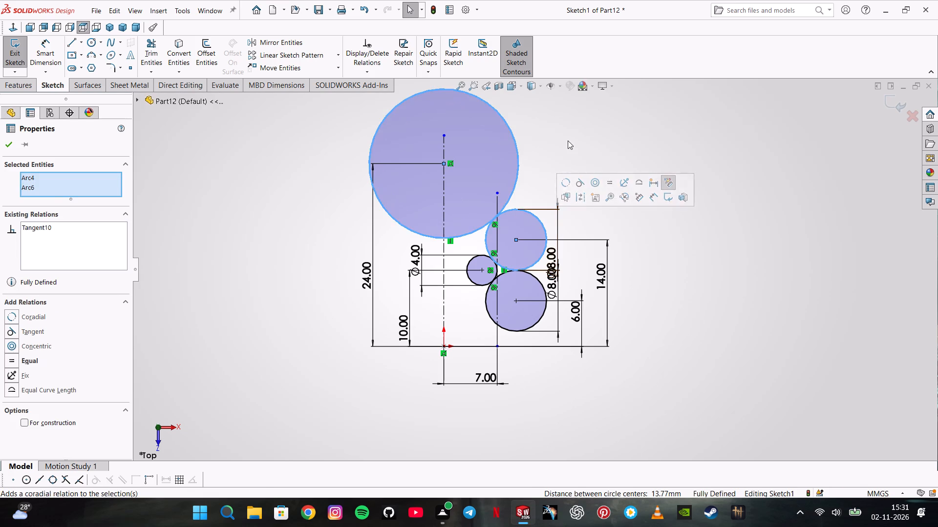
pyautogui.click(561, 139)
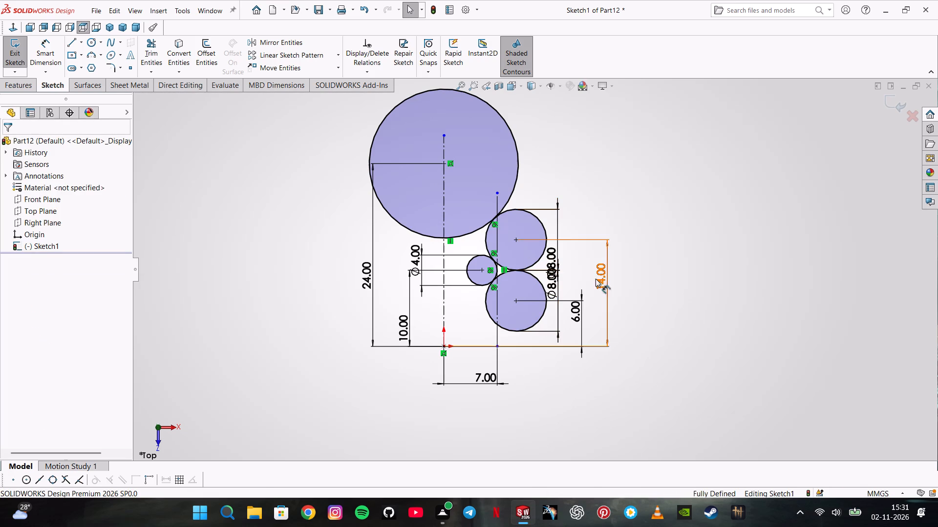
# Move the two overlapping 8 mm diameter dimensions apart so that each sits beside its own circle.
pyautogui.scroll(-5, 572, 286)
pyautogui.moveTo(520, 288); pyautogui.dragTo(526, 323)
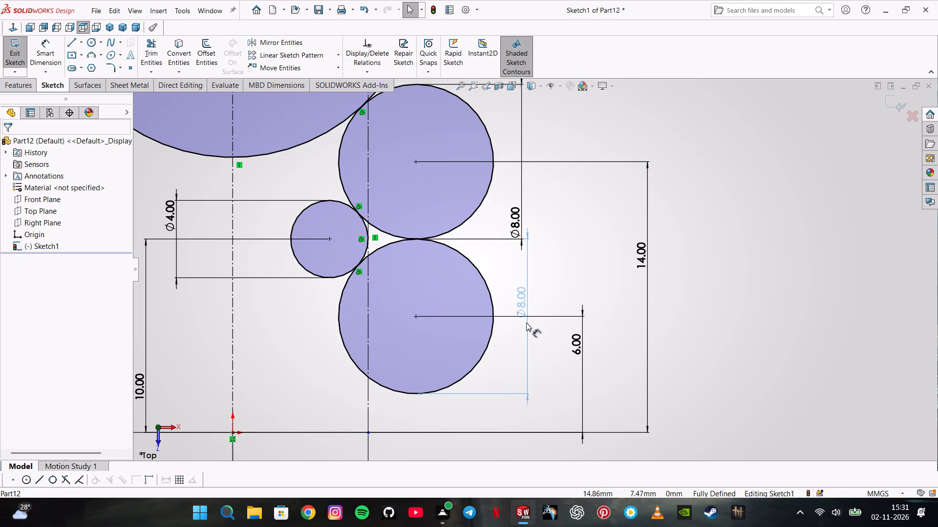
pyautogui.moveTo(526, 323); pyautogui.dragTo(520, 344)
pyautogui.scroll(3, 538, 205)
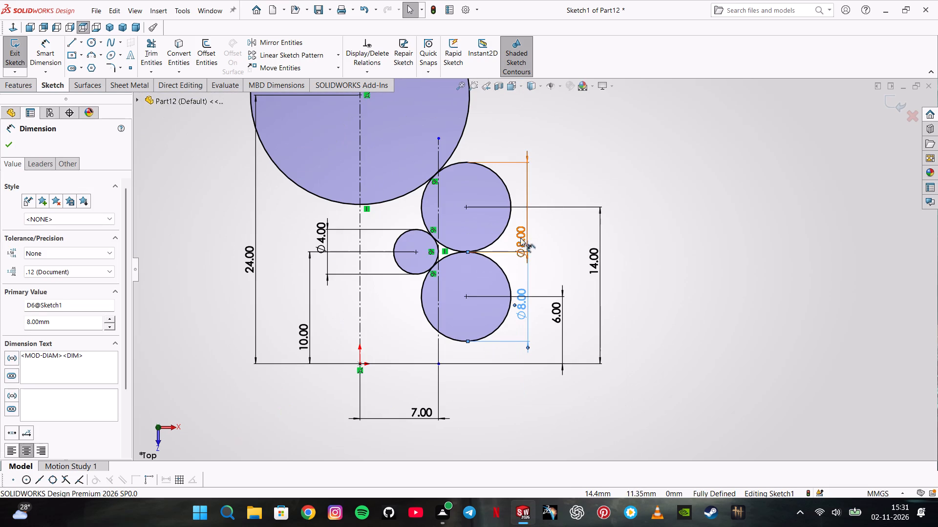
pyautogui.moveTo(518, 240); pyautogui.dragTo(522, 205)
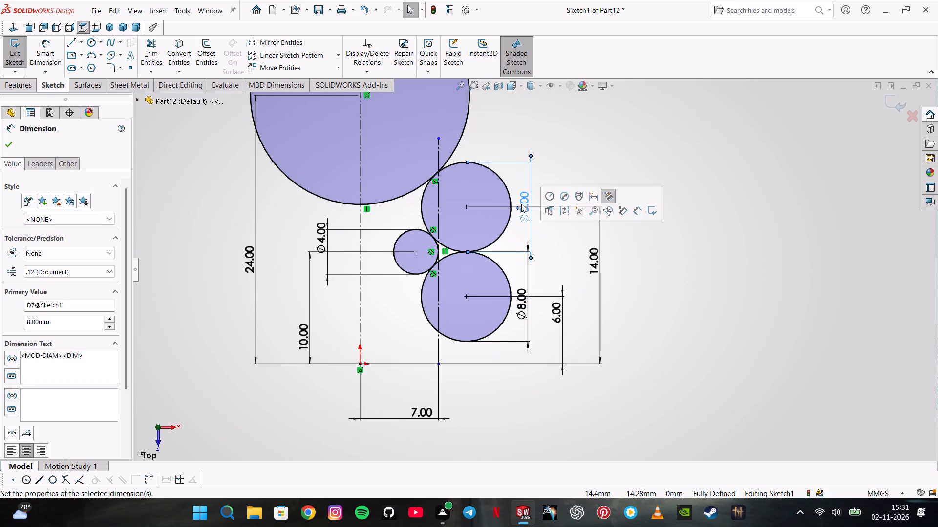
# Draw a horizontal line from the origin to the lower end of the 7 mm offset construction line.
pyautogui.click(162, 64)
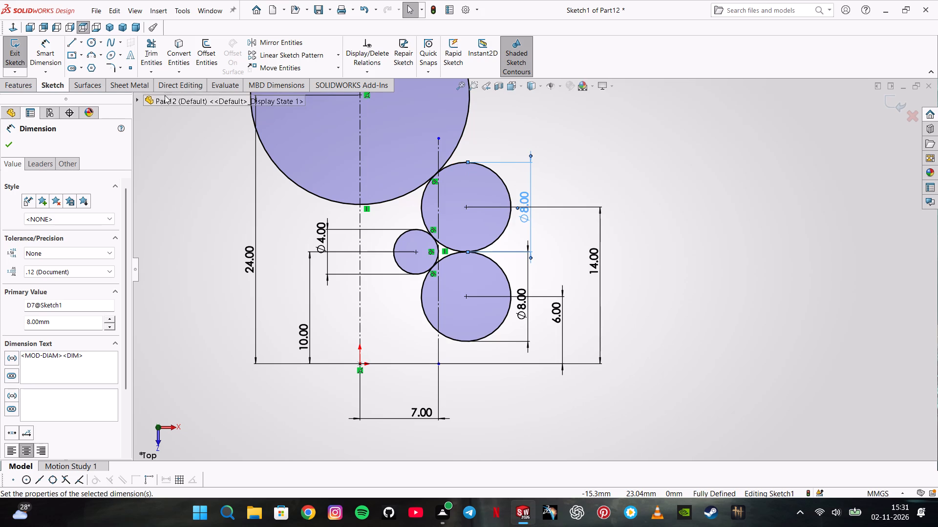
pyautogui.click(72, 42)
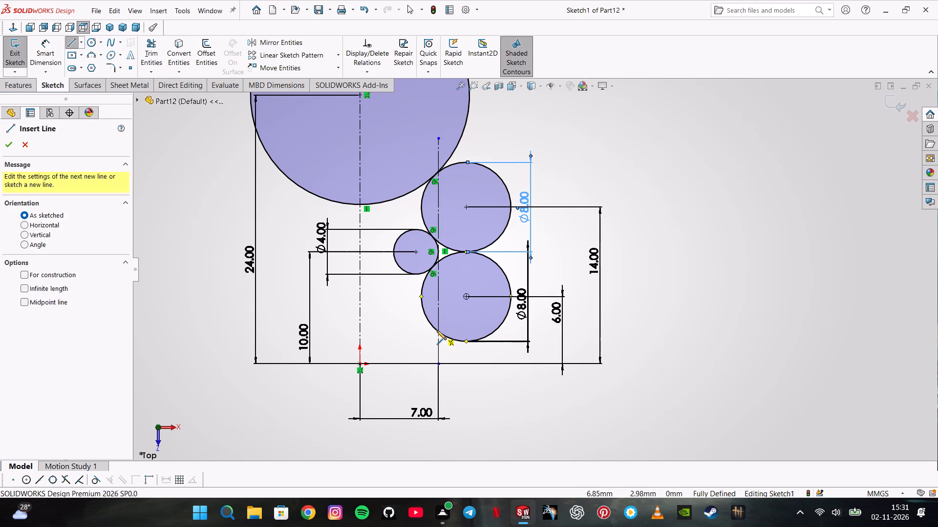
pyautogui.click(359, 366)
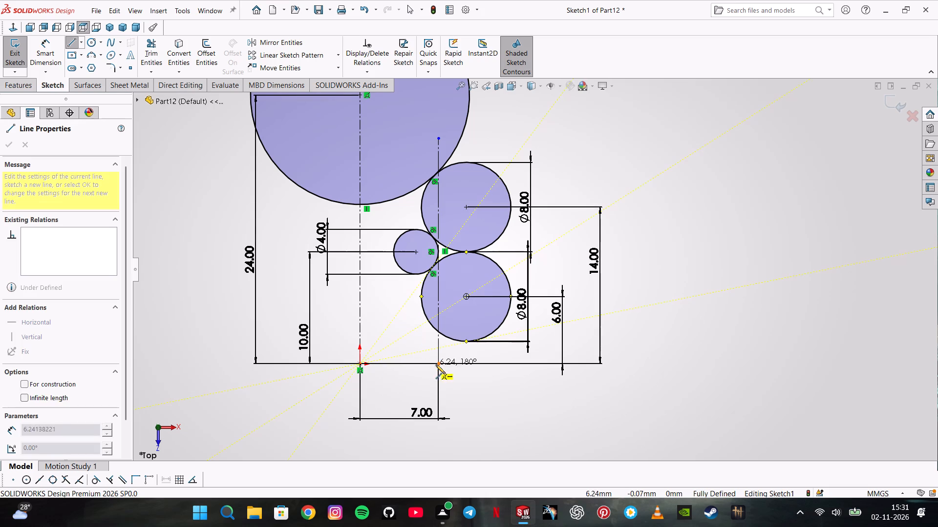
pyautogui.click(436, 366)
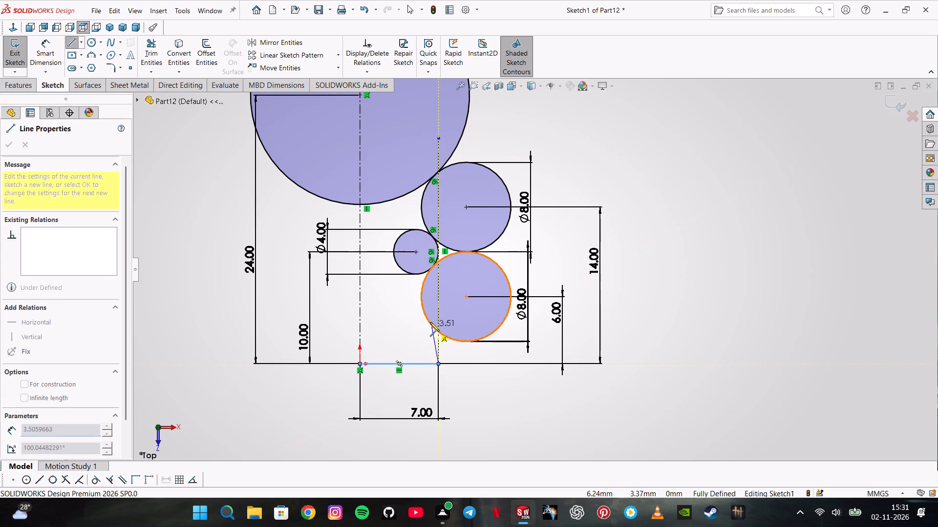
pyautogui.scroll(-6, 436, 325)
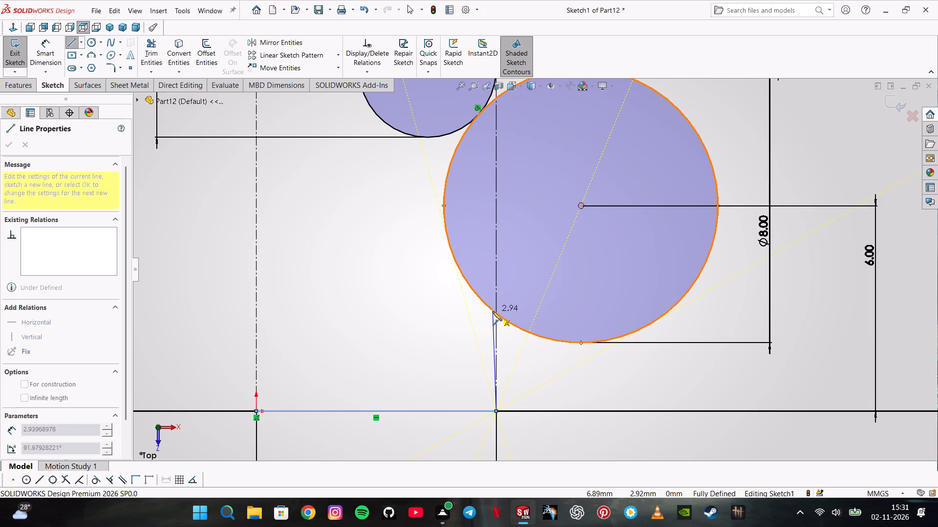
pyautogui.scroll(-6, 494, 314)
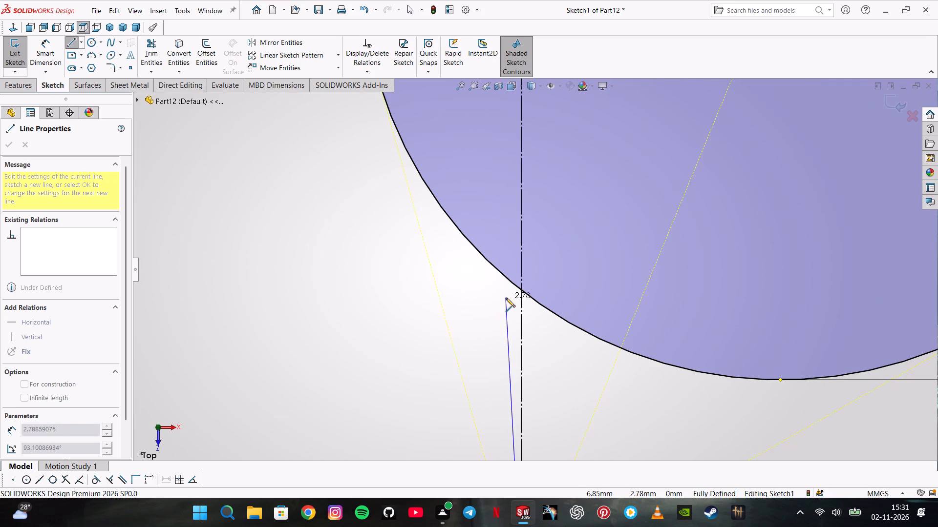
pyautogui.press('Escape')
pyautogui.press('Escape')
# Trim away the part of the offset construction line below the lower 8 mm circle.
pyautogui.click(166, 56)
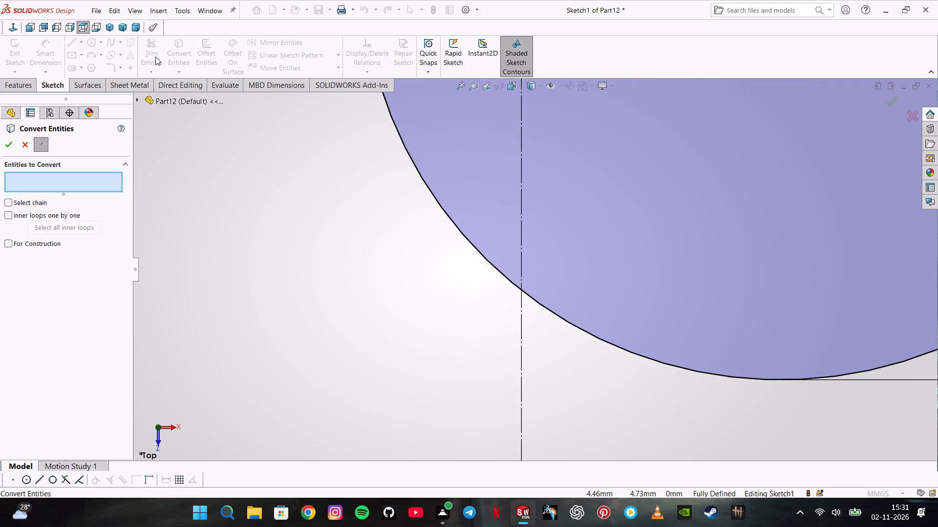
pyautogui.click(26, 146)
pyautogui.click(144, 60)
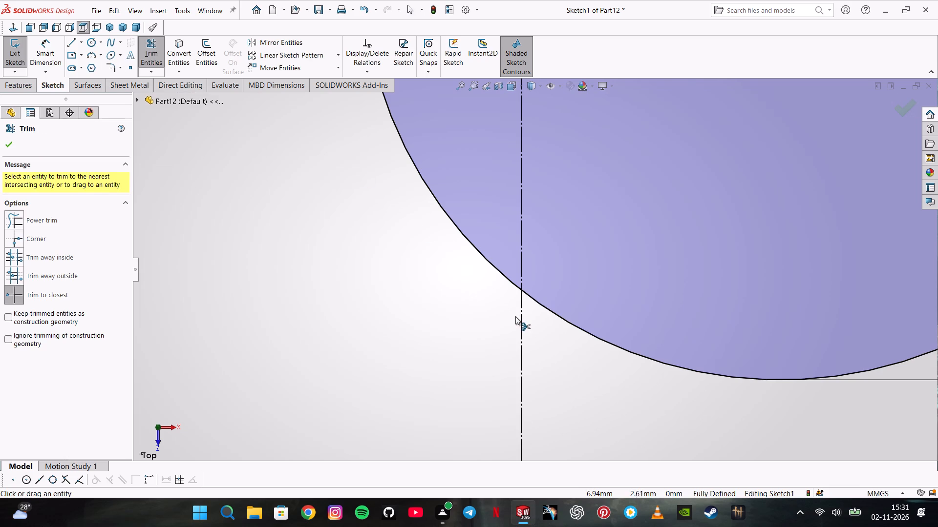
pyautogui.click(523, 321)
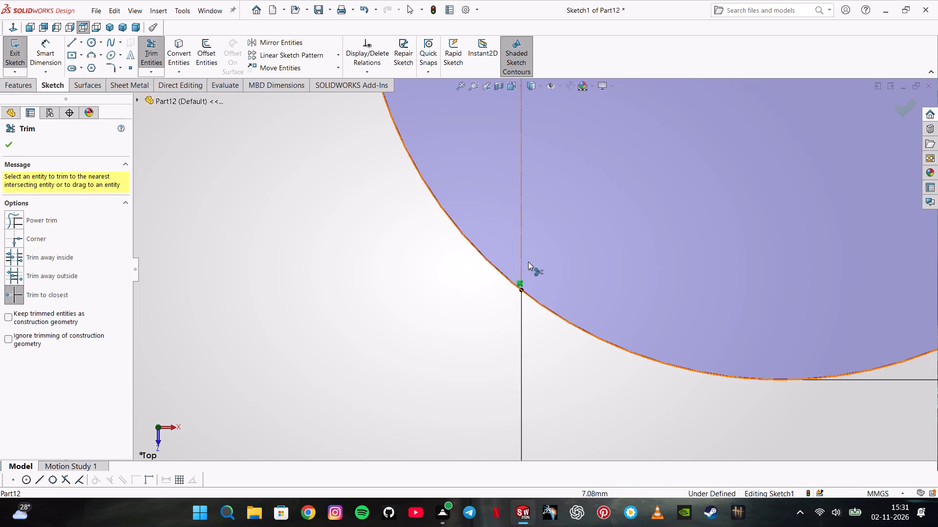
# Draw a vertical line about 2.76 mm long from the end of the horizontal base line up to the lower 8 mm circle.
pyautogui.scroll(9, 522, 261)
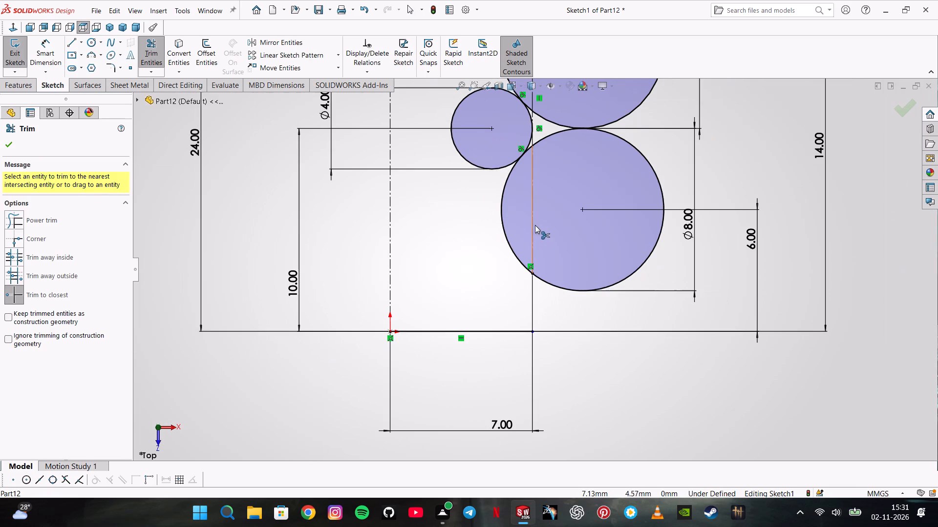
pyautogui.click(68, 42)
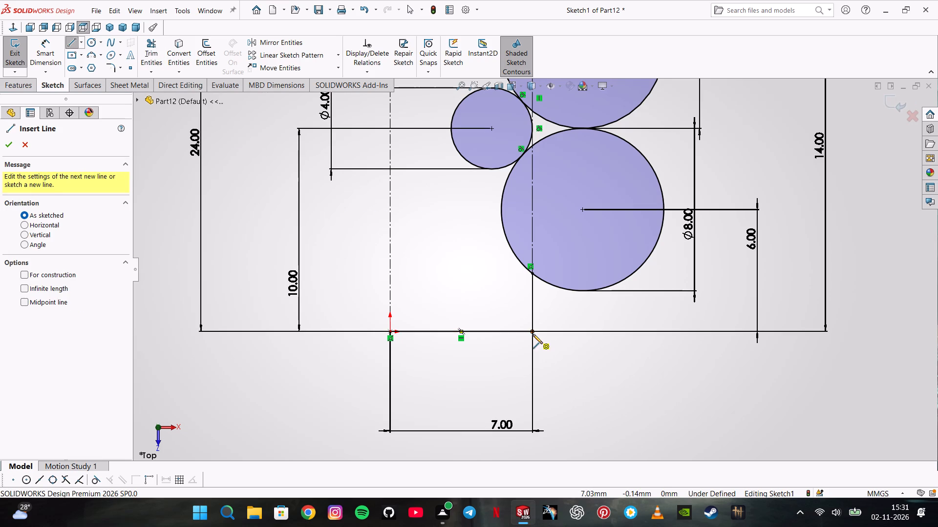
pyautogui.click(533, 334)
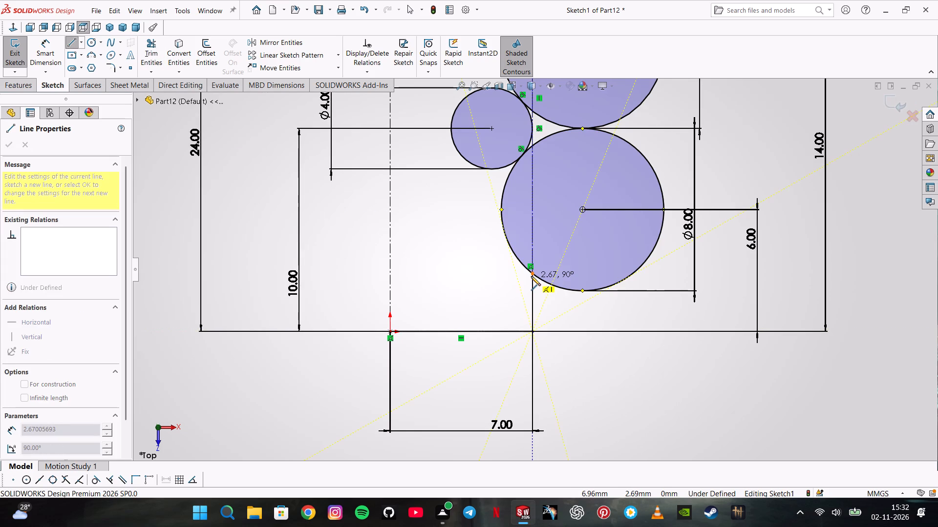
pyautogui.scroll(-5, 531, 276)
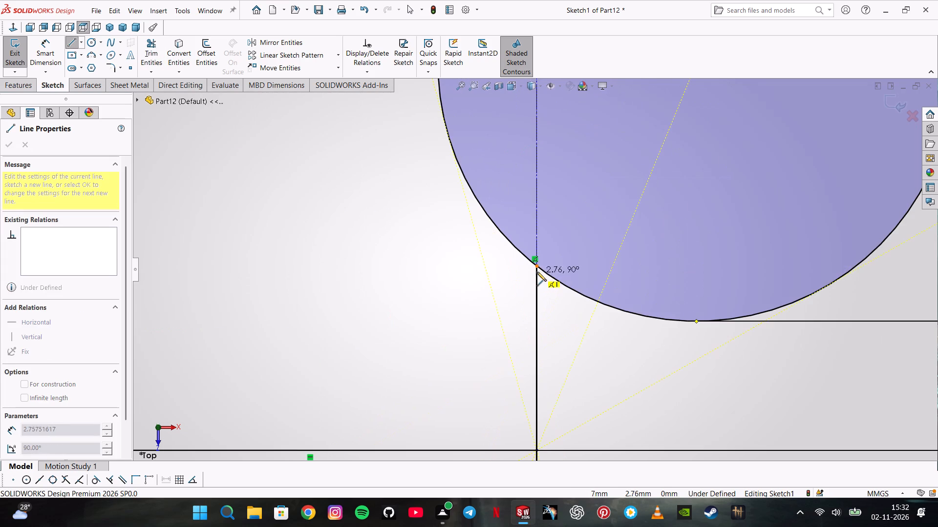
pyautogui.click(535, 269)
pyautogui.scroll(1, 565, 266)
pyautogui.press('Escape')
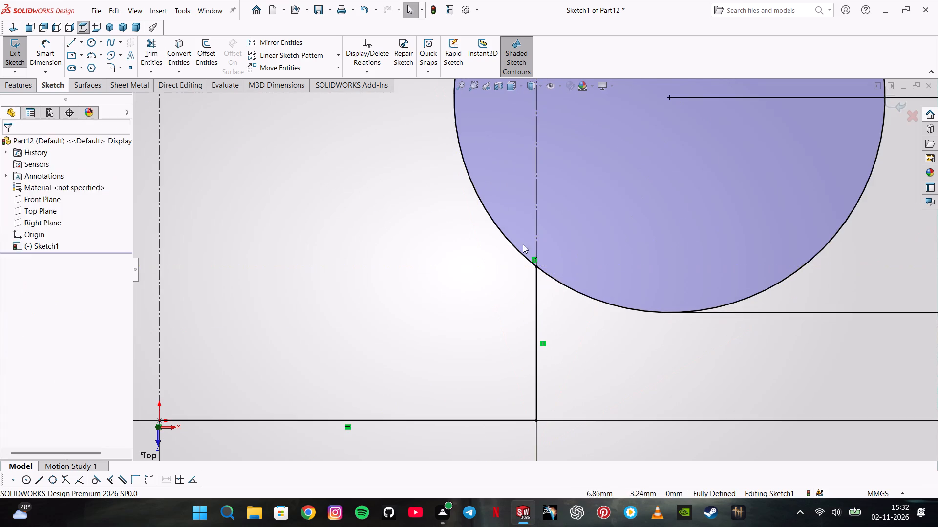
# Trim away the lower 8 mm circle's outer arc, from the new vertical line's top around to the upper 8 mm circle.
pyautogui.click(157, 47)
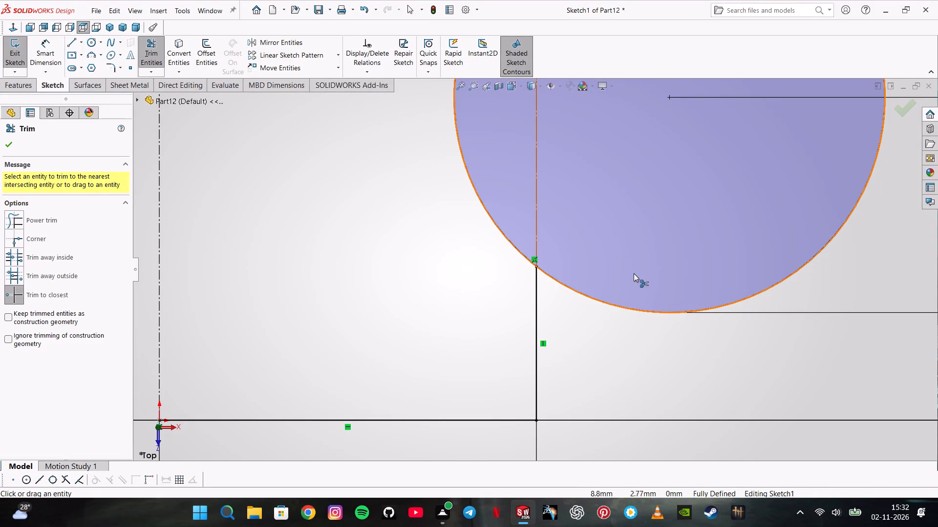
pyautogui.click(620, 311)
pyautogui.click(627, 306)
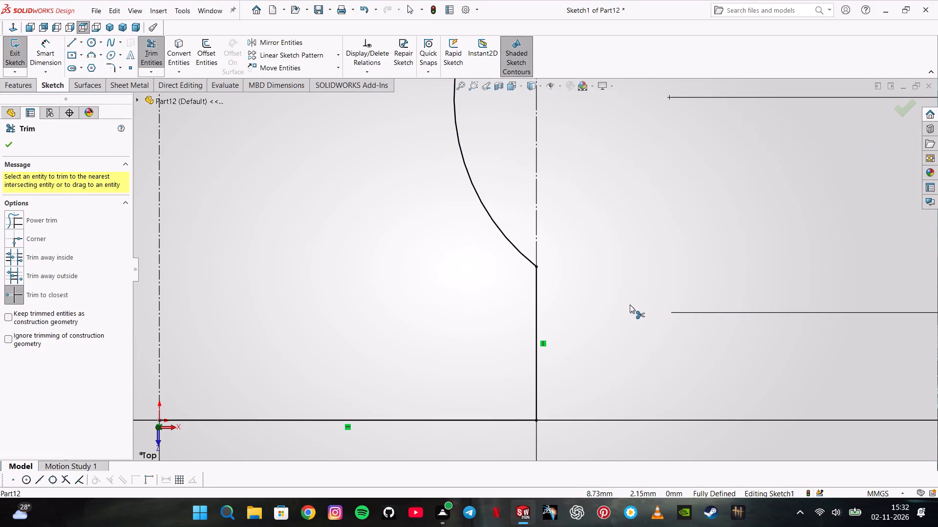
# Trim the 4 mm circle, keeping only the short arc between its tangent points with the two 8 mm circles.
pyautogui.scroll(5, 631, 304)
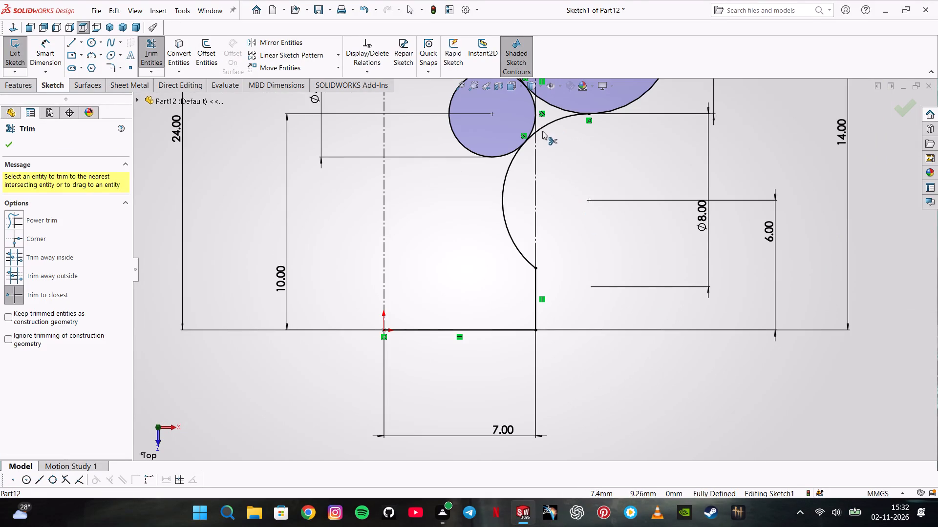
pyautogui.scroll(-8, 532, 131)
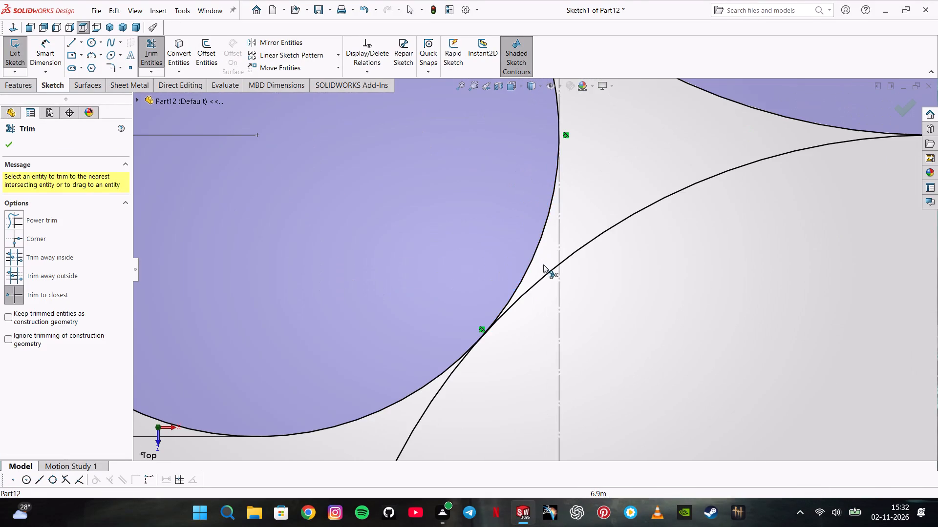
pyautogui.scroll(7, 514, 275)
pyautogui.click(425, 288)
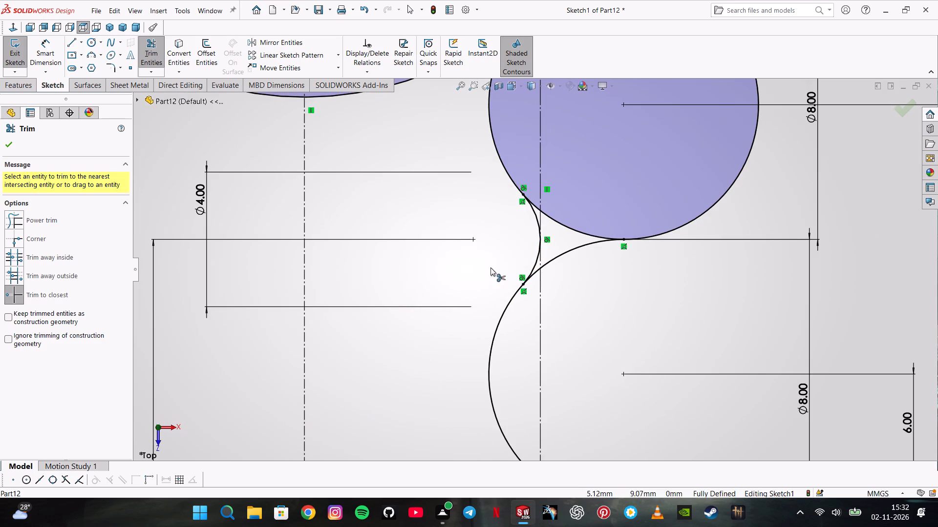
# Trim the leftover lower 8 mm arc between its tangent point with the 4 mm arc and the upper 8 mm circle.
pyautogui.scroll(-4, 550, 252)
pyautogui.click(510, 304)
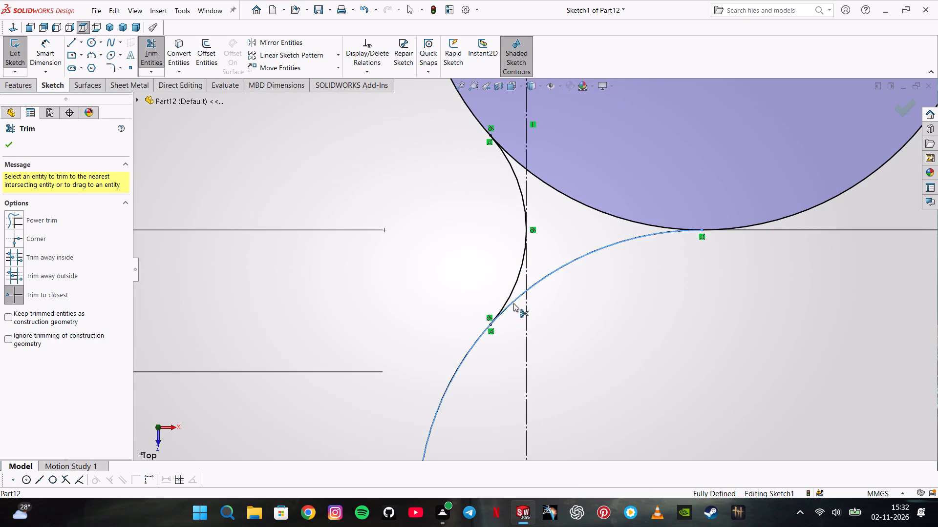
pyautogui.click(556, 270)
# Trim the upper 8 mm circle, keeping only its inner arc between the 4 mm arc and the large circle.
pyautogui.scroll(1, 592, 214)
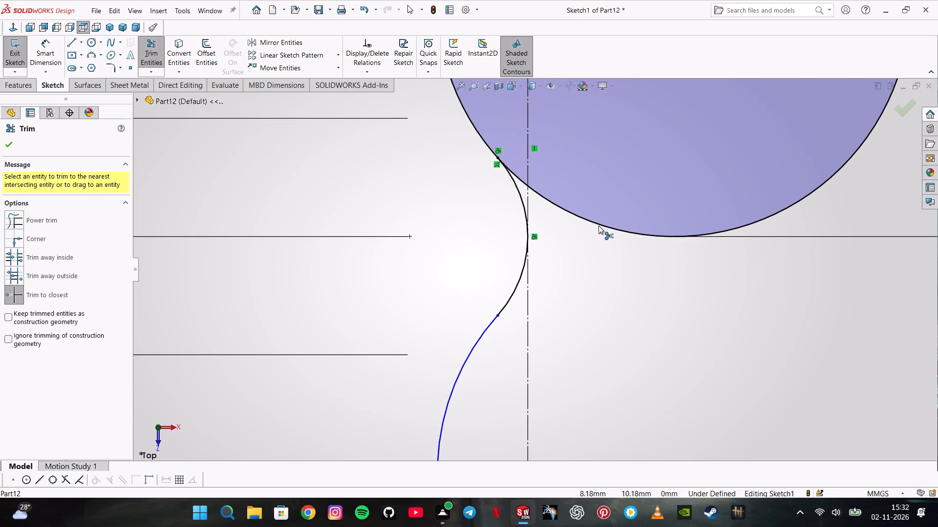
pyautogui.click(598, 225)
pyautogui.click(524, 182)
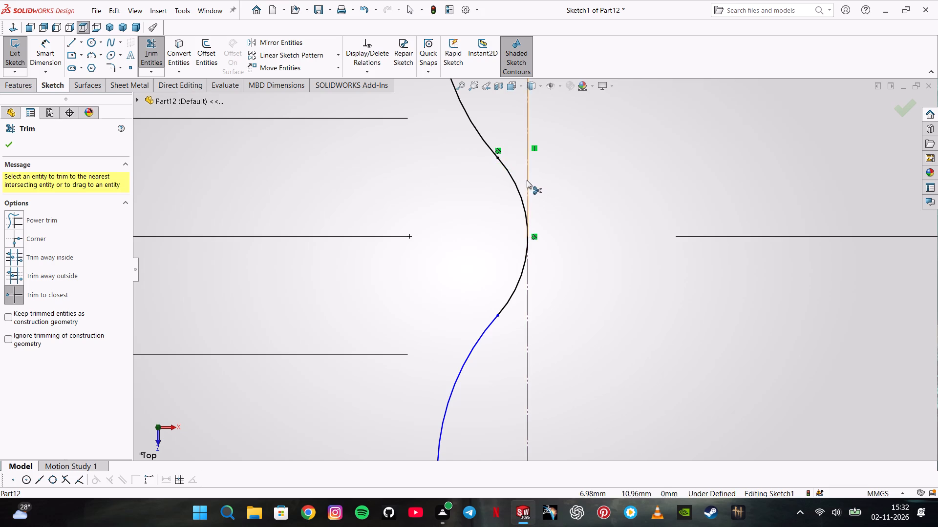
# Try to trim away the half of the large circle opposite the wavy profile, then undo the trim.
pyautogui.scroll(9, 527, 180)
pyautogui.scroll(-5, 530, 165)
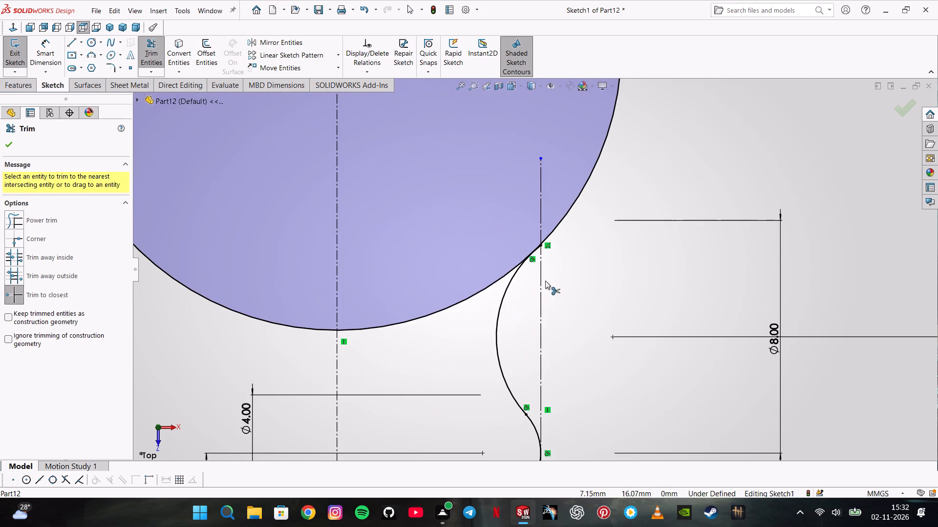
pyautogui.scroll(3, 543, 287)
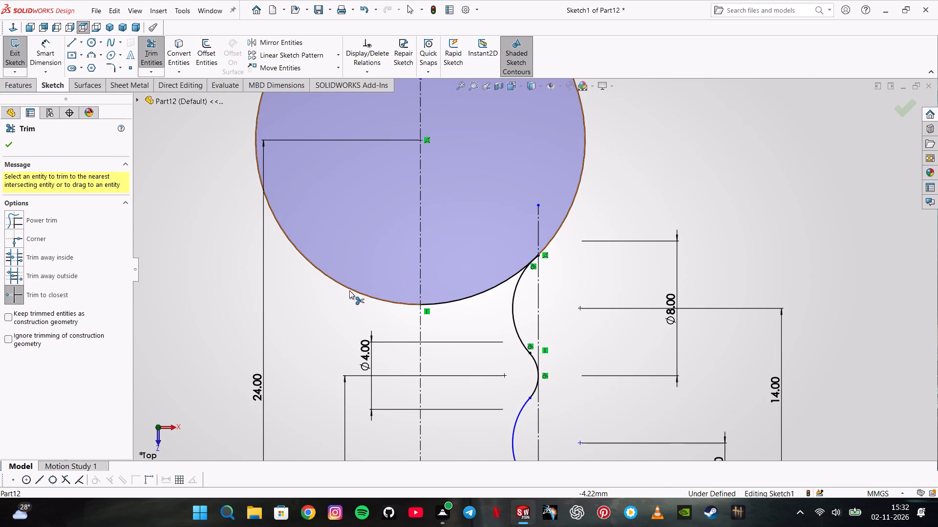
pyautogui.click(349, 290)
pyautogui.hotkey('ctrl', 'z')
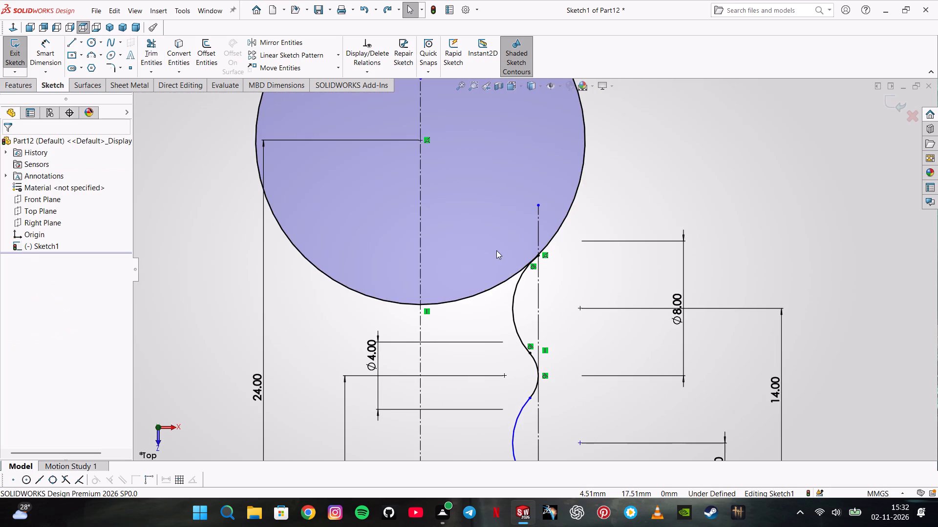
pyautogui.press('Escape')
# Convert the vertical construction line through the origin into a solid sketch line.
pyautogui.rightClick(422, 217)
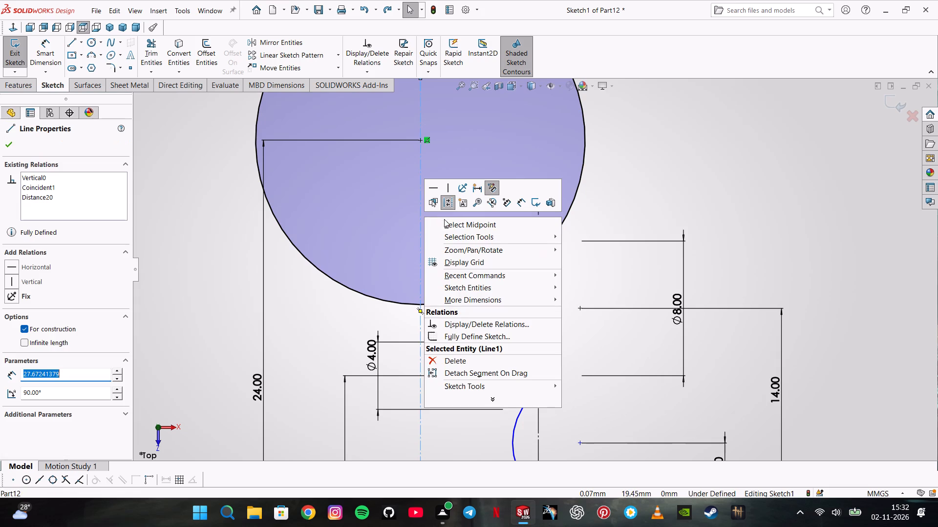
pyautogui.click(449, 206)
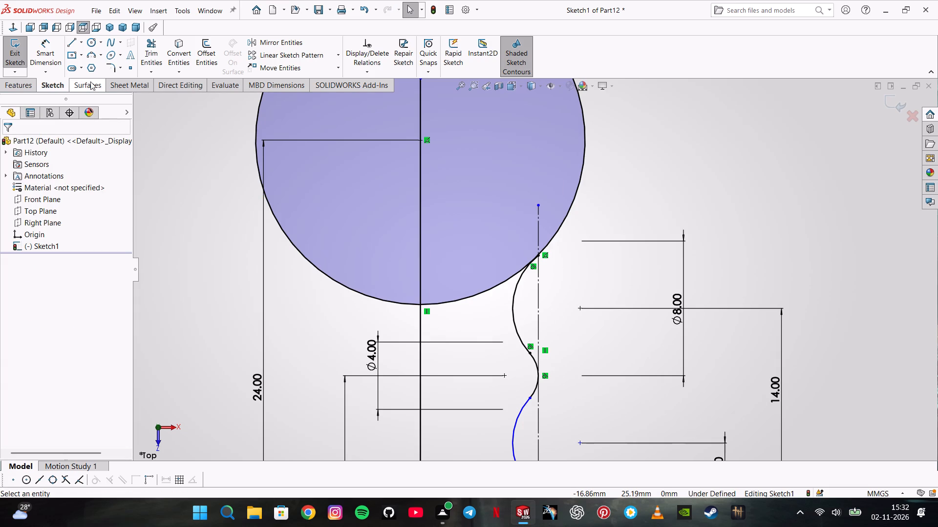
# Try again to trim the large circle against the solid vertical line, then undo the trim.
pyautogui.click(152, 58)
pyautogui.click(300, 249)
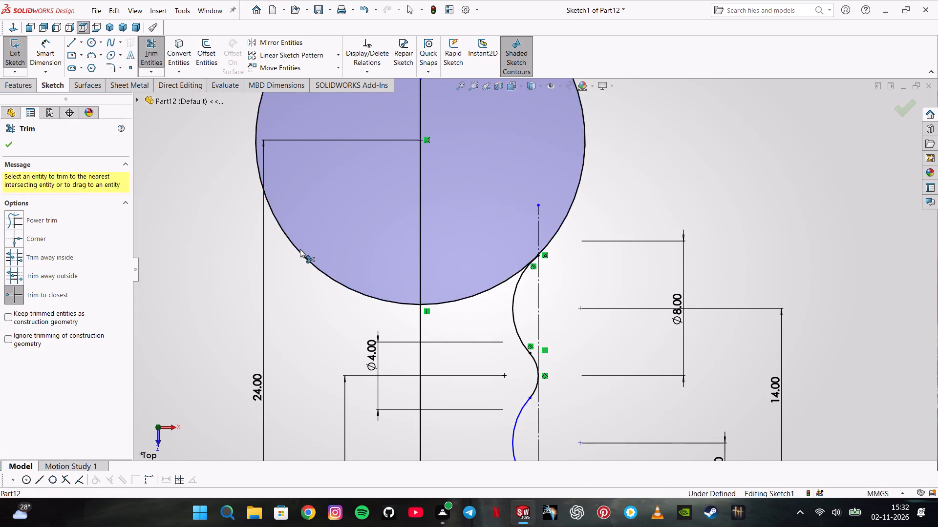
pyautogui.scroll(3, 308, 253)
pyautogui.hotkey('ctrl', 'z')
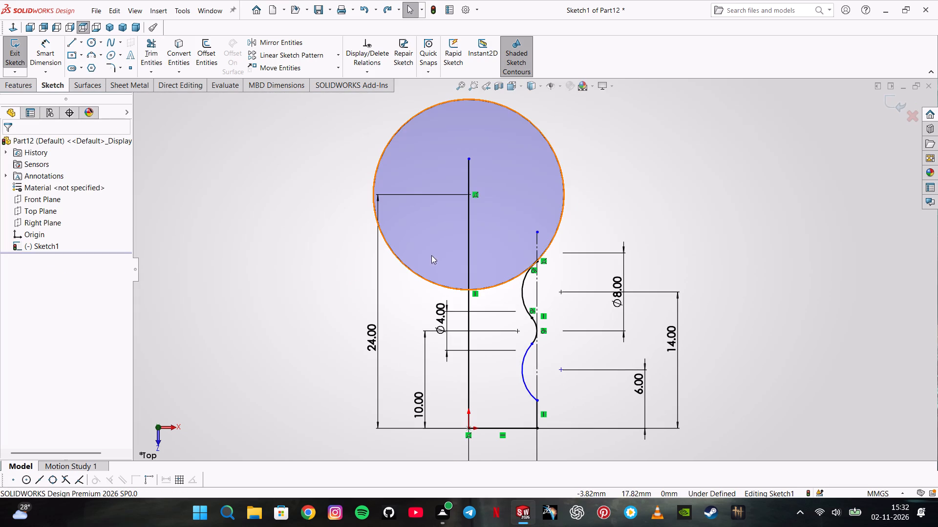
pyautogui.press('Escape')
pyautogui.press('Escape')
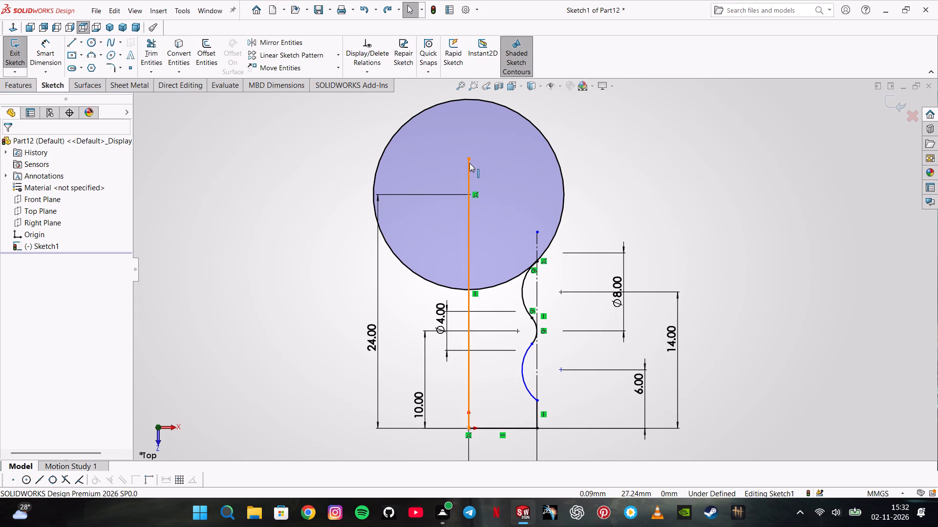
# Make the upper endpoint of the vertical line through the origin coincident with the large circle.
pyautogui.keyDown('ctrl'); pyautogui.click(470, 159); pyautogui.keyUp('ctrl')
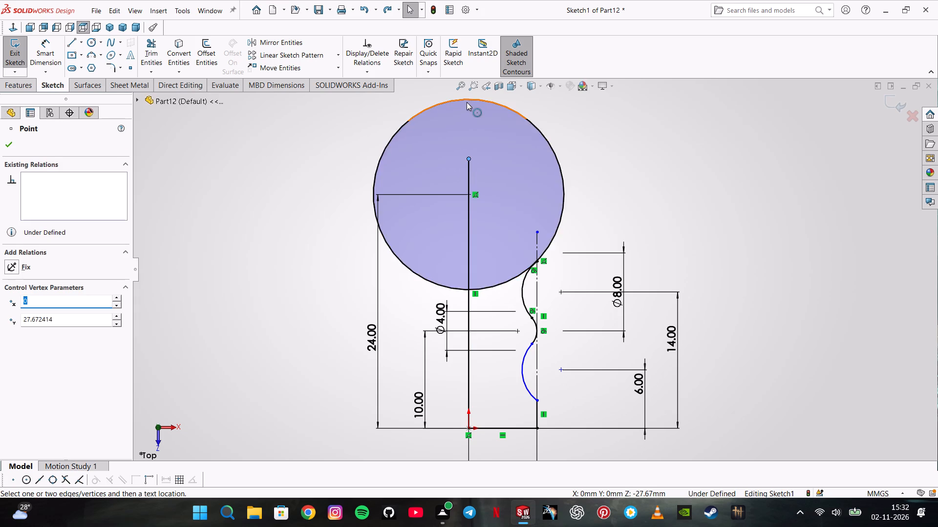
pyautogui.keyDown('ctrl'); pyautogui.click(466, 101); pyautogui.keyUp('ctrl')
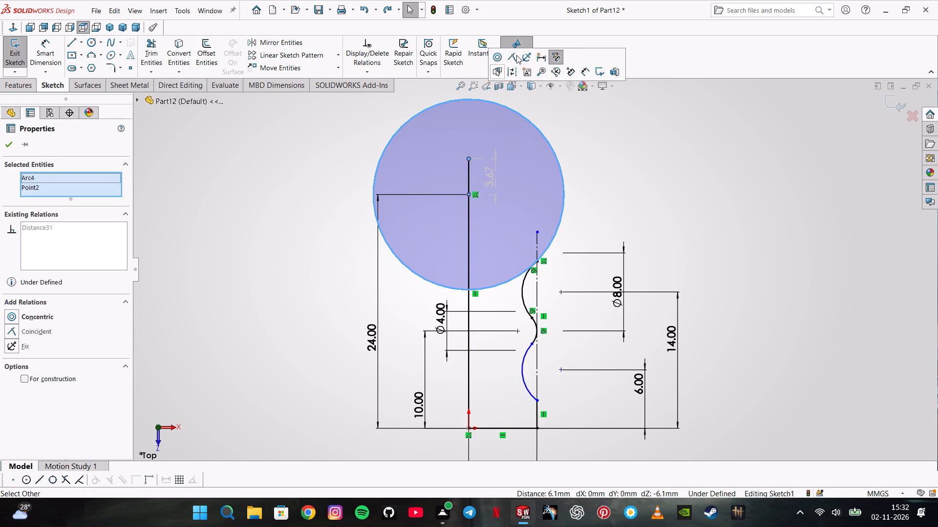
pyautogui.click(516, 55)
# Trim away the half of the large circle on the opposite side of the vertical line from the wavy profile.
pyautogui.click(147, 44)
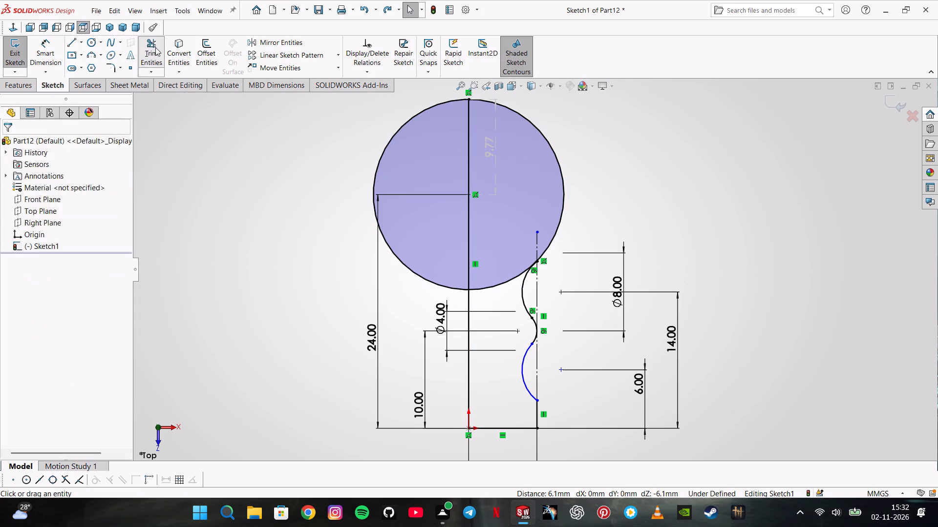
pyautogui.click(397, 133)
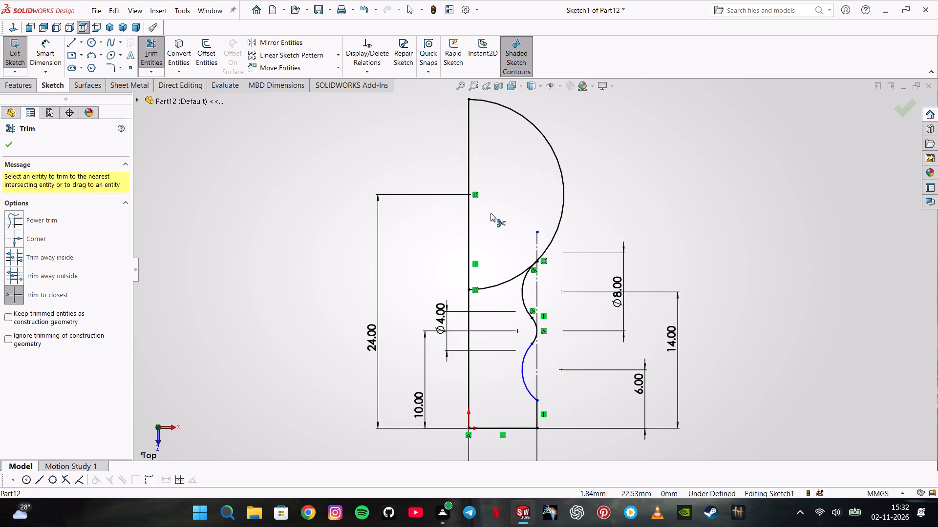
# Trim away the lower arc of the large circle that lies inside the profile, between the vertical line and the wavy edge.
pyautogui.scroll(1, 490, 213)
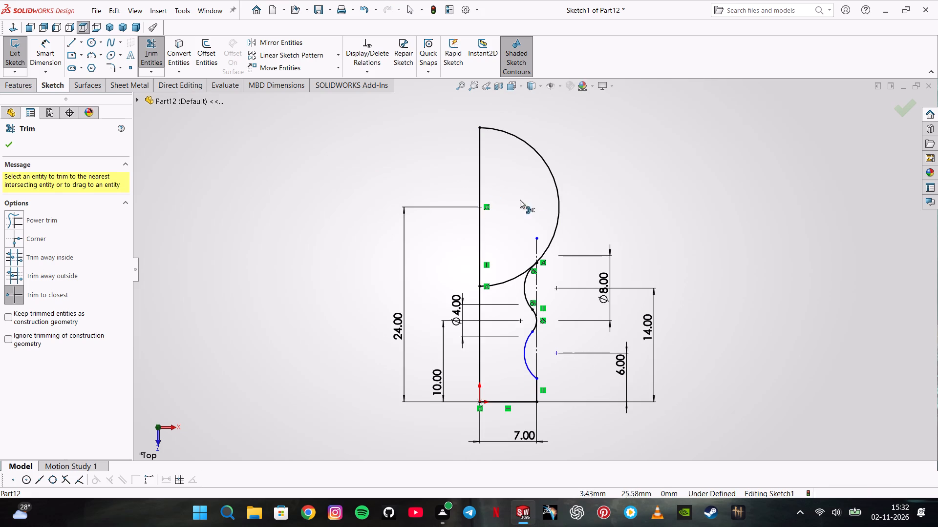
pyautogui.click(500, 284)
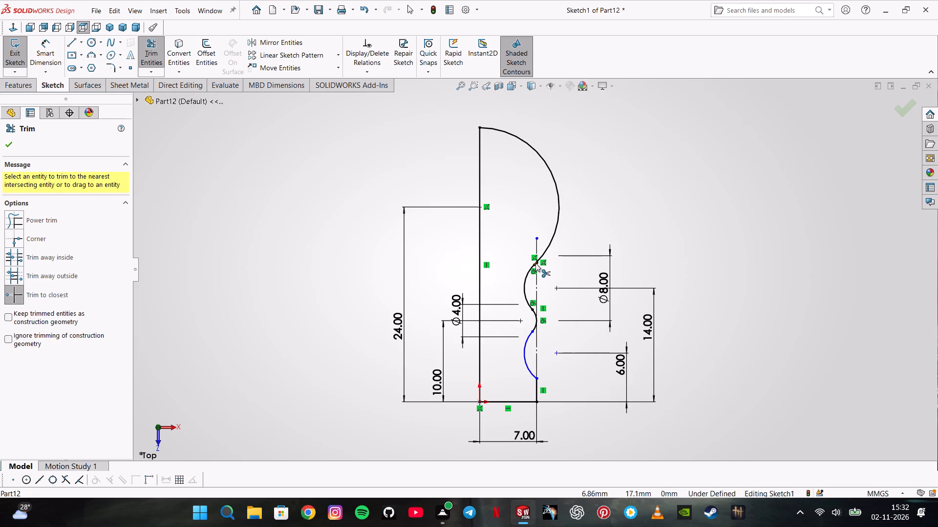
# Examine the junctions between the arcs, the short vertical edge and the base line along the wavy side of the profile.
pyautogui.scroll(-3, 535, 262)
pyautogui.scroll(4, 537, 259)
pyautogui.scroll(1, 526, 355)
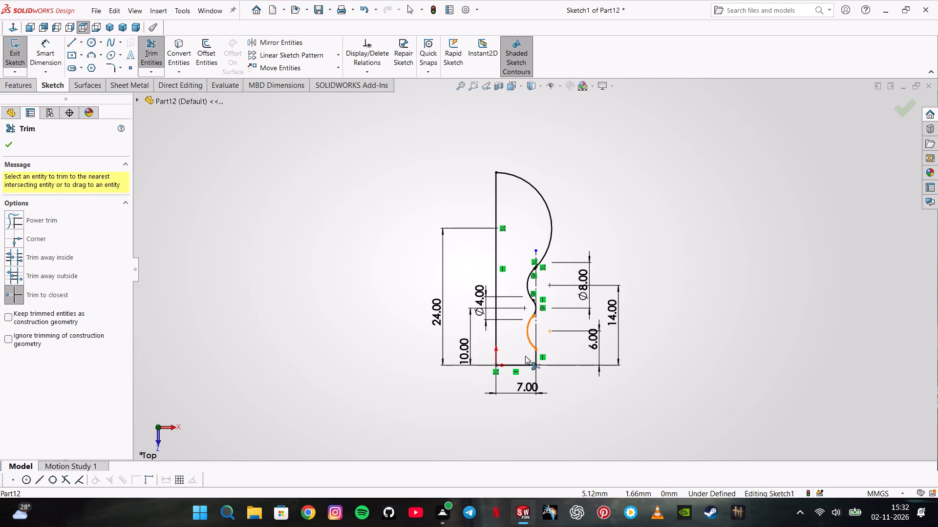
pyautogui.scroll(-6, 530, 351)
pyautogui.scroll(4, 525, 349)
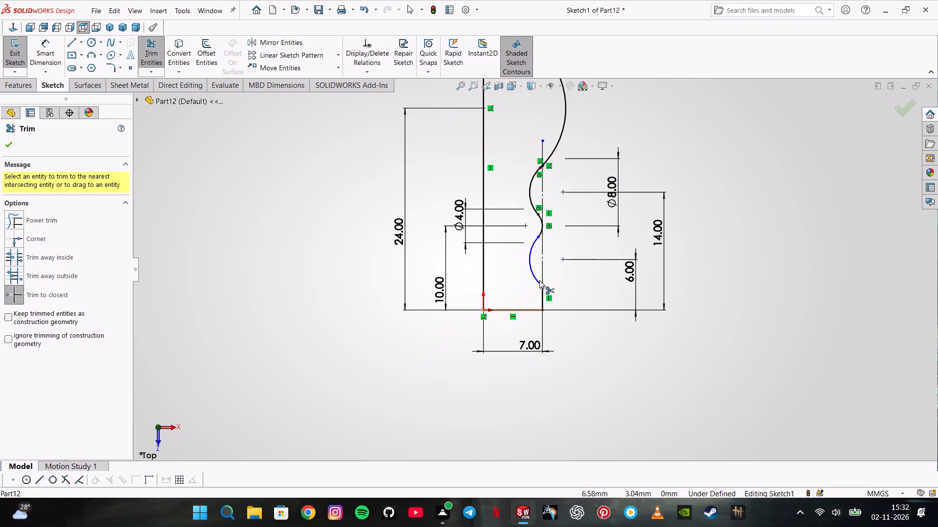
pyautogui.scroll(-12, 540, 288)
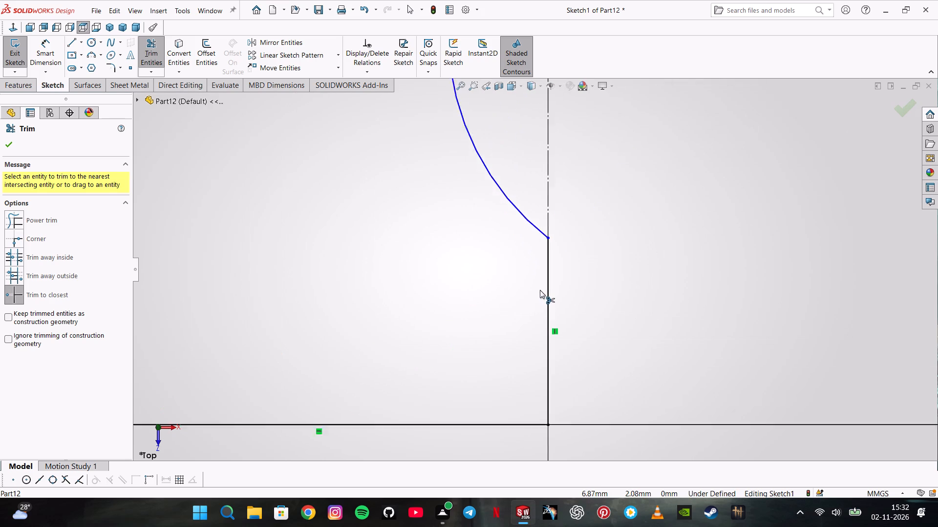
pyautogui.scroll(-2, 540, 290)
pyautogui.scroll(-4, 542, 215)
pyautogui.scroll(13, 542, 215)
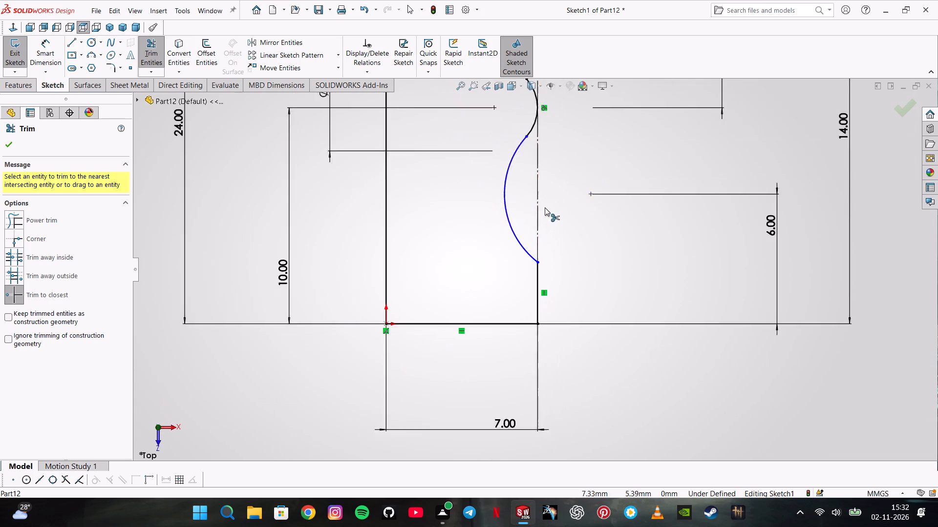
pyautogui.scroll(5, 545, 207)
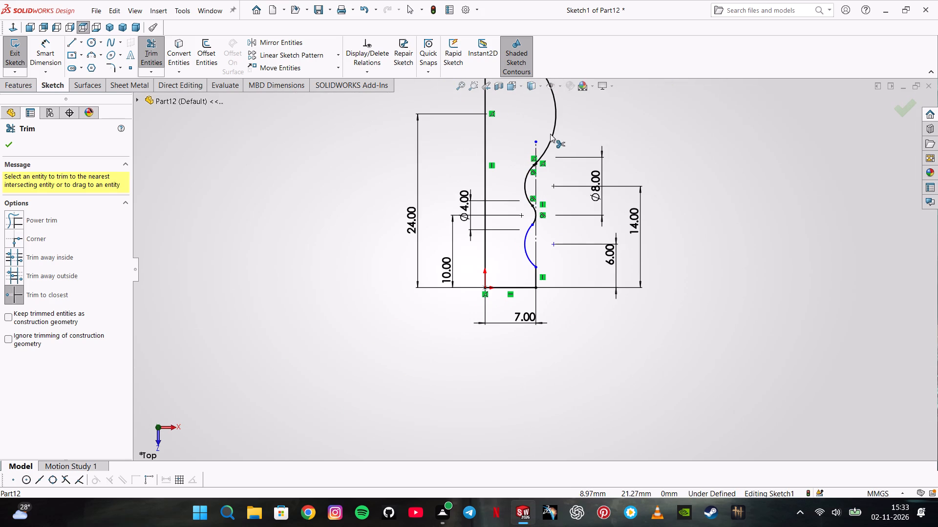
pyautogui.scroll(-3, 550, 134)
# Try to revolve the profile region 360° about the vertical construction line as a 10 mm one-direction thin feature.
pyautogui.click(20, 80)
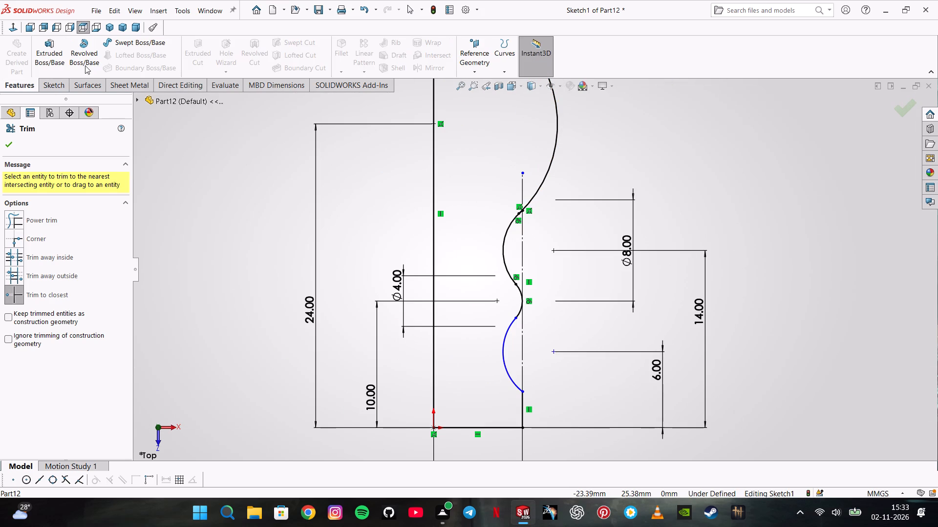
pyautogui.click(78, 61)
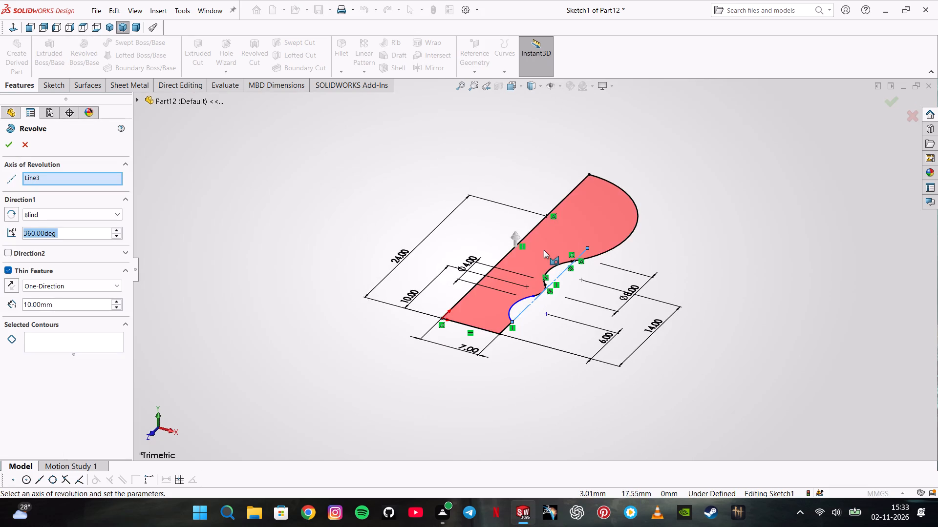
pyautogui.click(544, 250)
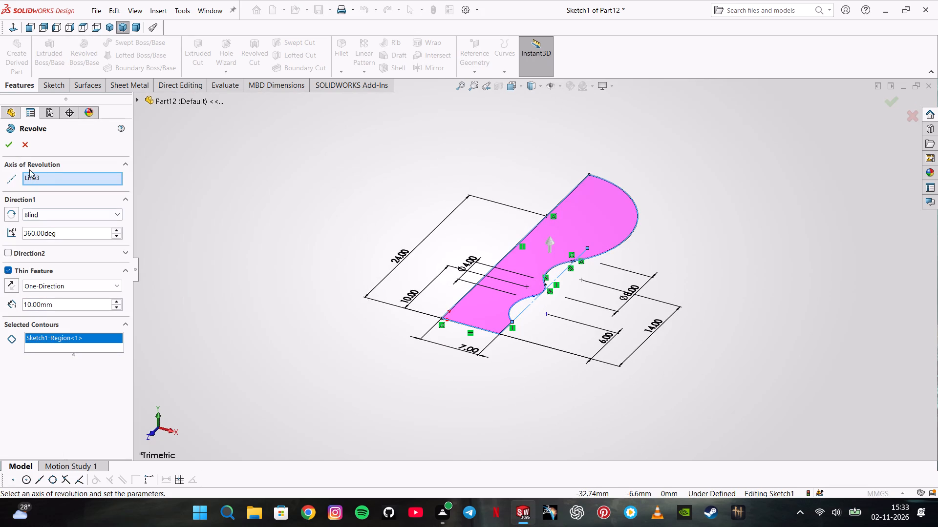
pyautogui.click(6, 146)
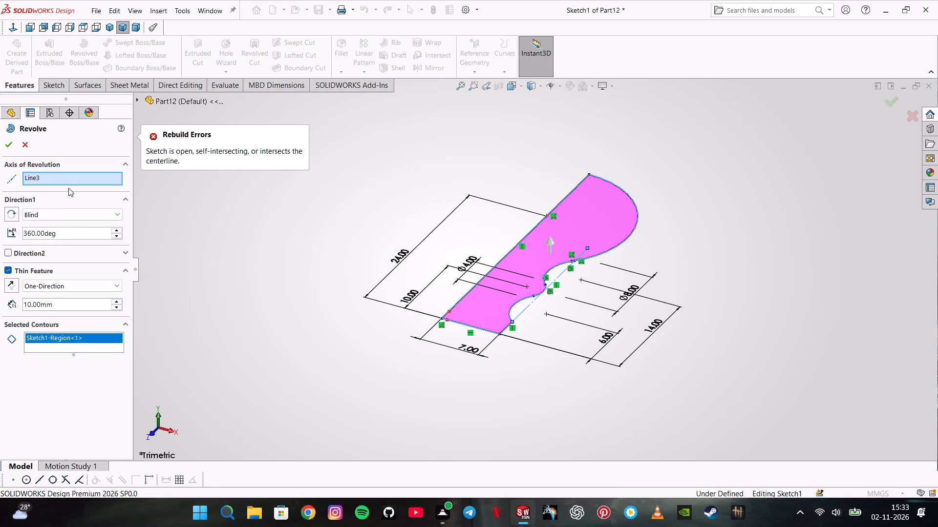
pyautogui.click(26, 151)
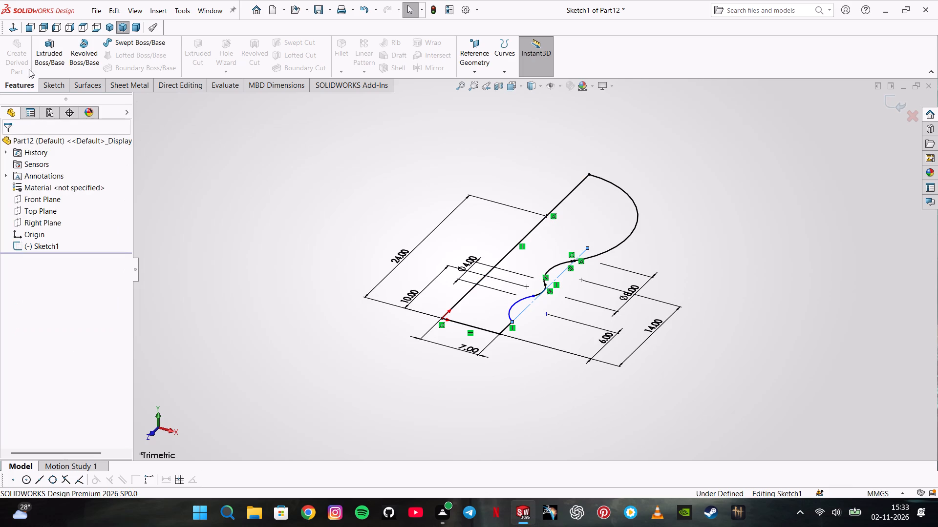
# Delete the vertical construction line running alongside the wavy edge of the profile.
pyautogui.click(16, 29)
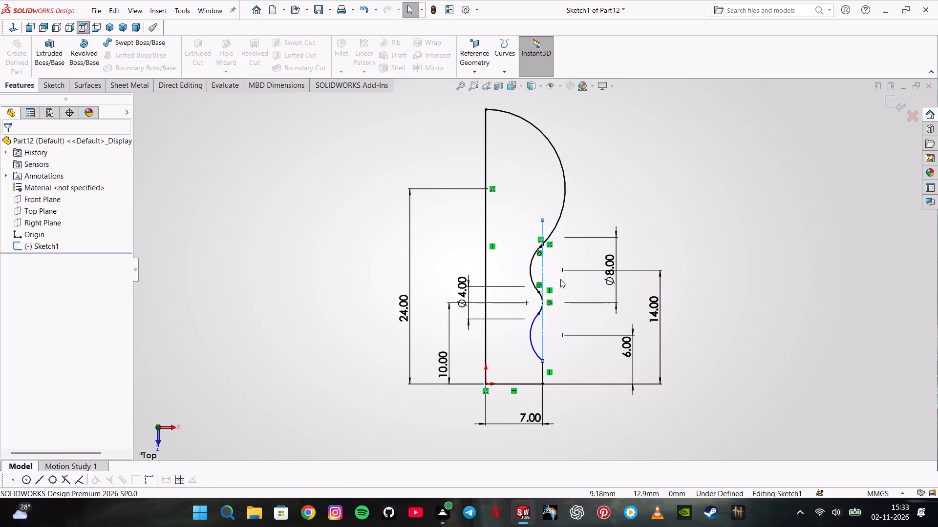
pyautogui.click(542, 272)
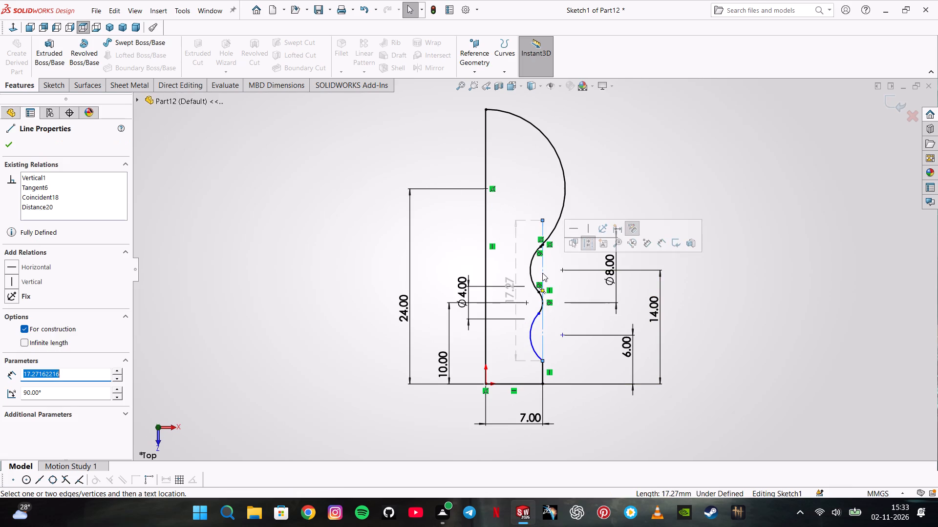
pyautogui.press('Delete')
pyautogui.press('Return')
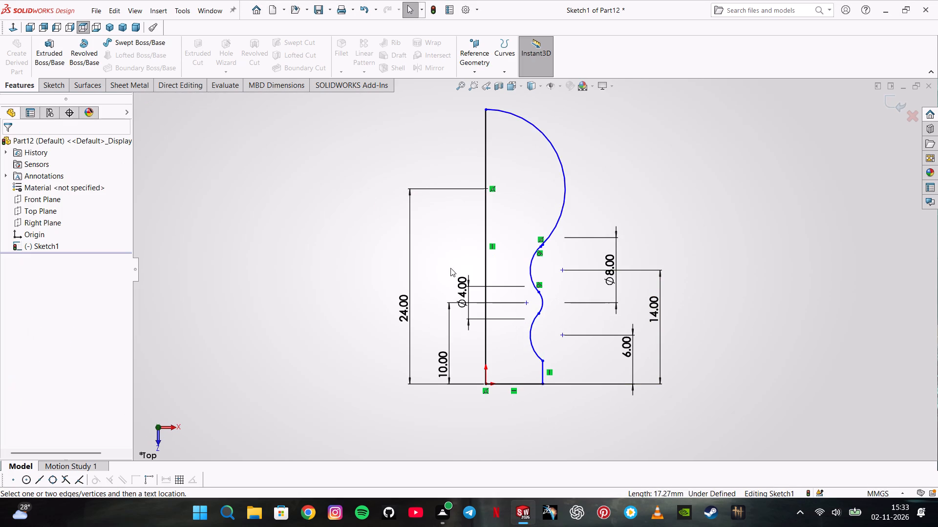
# Trim the small overshooting arc end where the 8 mm arc meets the large arc, closing the half-profile.
pyautogui.scroll(-8, 542, 259)
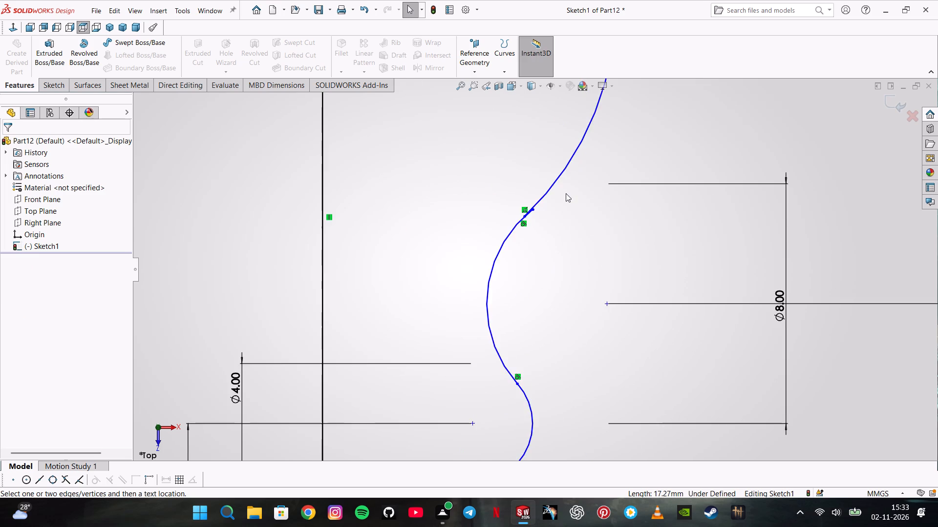
pyautogui.scroll(-4, 565, 193)
pyautogui.scroll(-6, 484, 187)
pyautogui.scroll(-3, 487, 228)
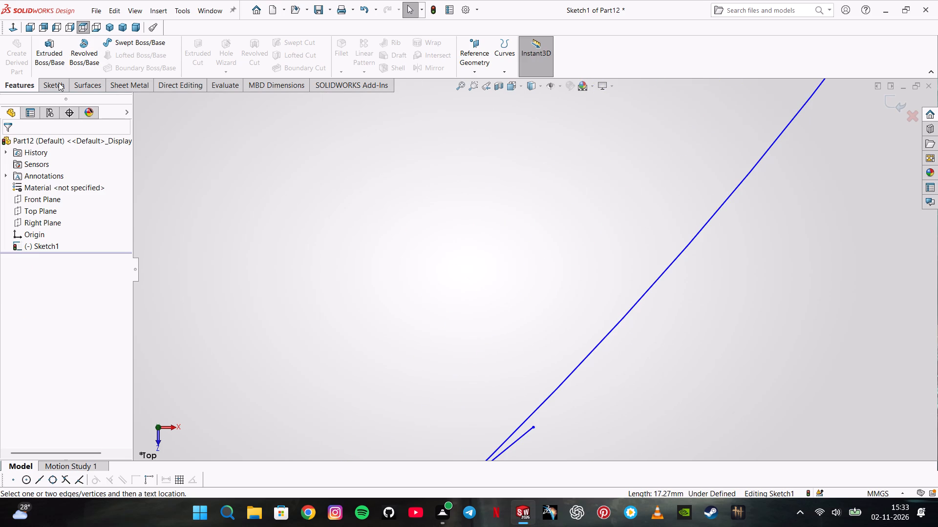
pyautogui.click(59, 82)
pyautogui.click(149, 52)
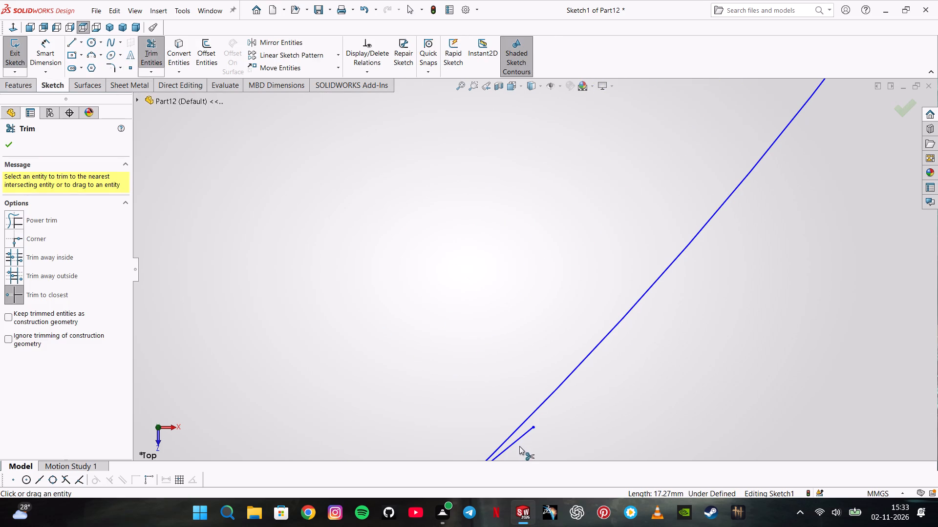
pyautogui.click(523, 438)
pyautogui.scroll(13, 520, 435)
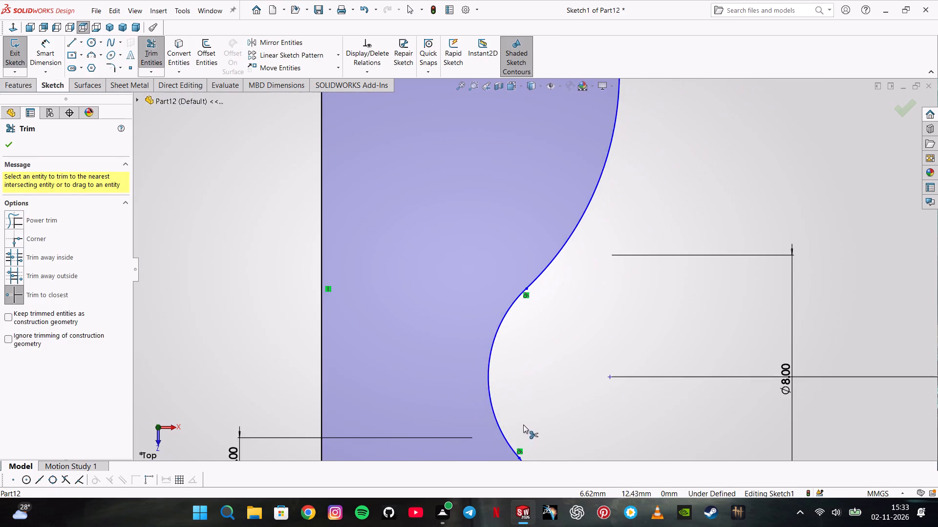
pyautogui.scroll(3, 532, 397)
pyautogui.scroll(3, 459, 240)
pyautogui.scroll(1, 499, 241)
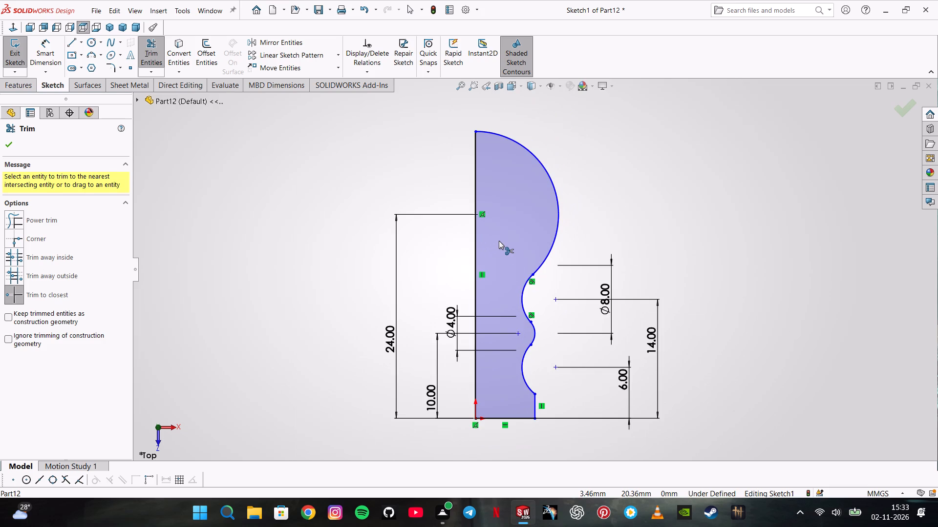
# Revolve the closed half-profile 360° about the long vertical line through the origin, clearing the wrongly picked axis first.
pyautogui.click(12, 91)
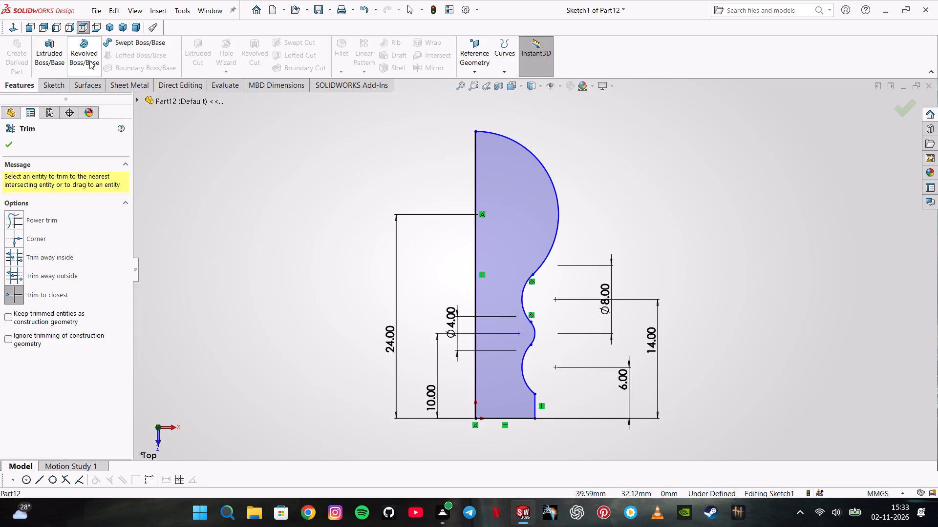
pyautogui.click(89, 61)
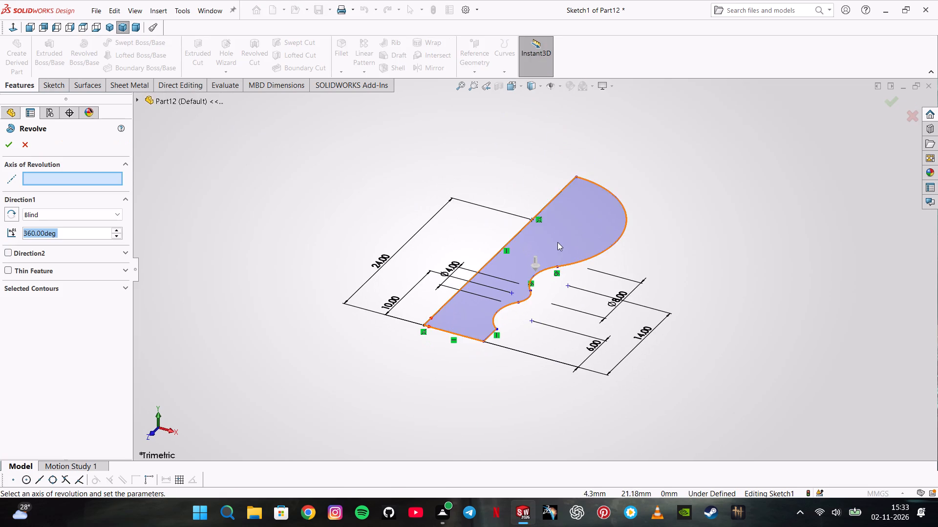
pyautogui.click(559, 243)
pyautogui.moveTo(377, 324); pyautogui.dragTo(361, 228, button='middle')
pyautogui.scroll(1, 381, 311)
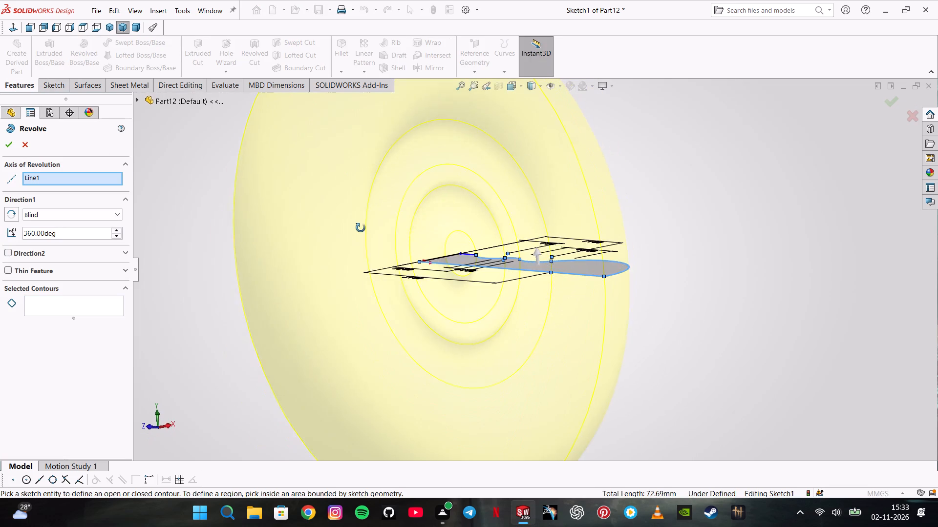
pyautogui.moveTo(361, 228); pyautogui.dragTo(338, 285, button='middle')
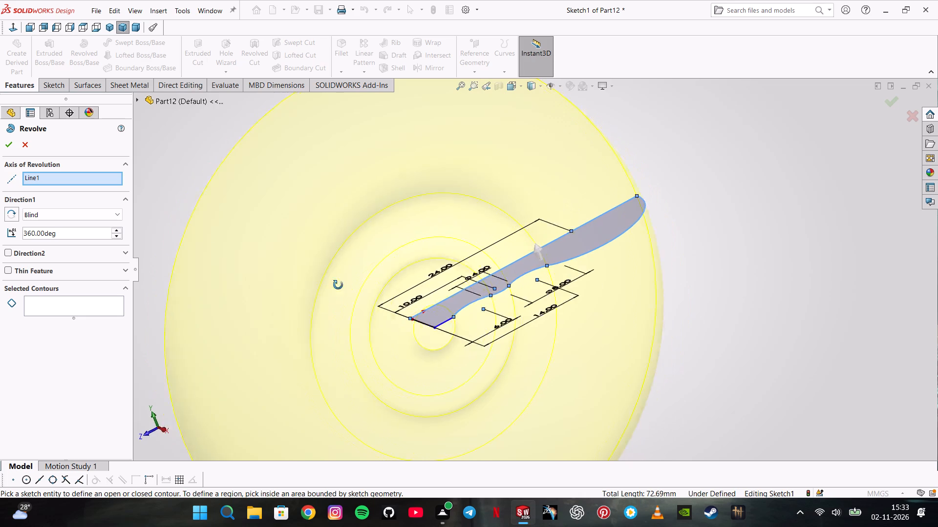
pyautogui.moveTo(338, 285); pyautogui.dragTo(290, 152, button='middle')
pyautogui.moveTo(295, 171); pyautogui.dragTo(299, 185, button='middle')
pyautogui.scroll(-1, 299, 185)
pyautogui.click(69, 178)
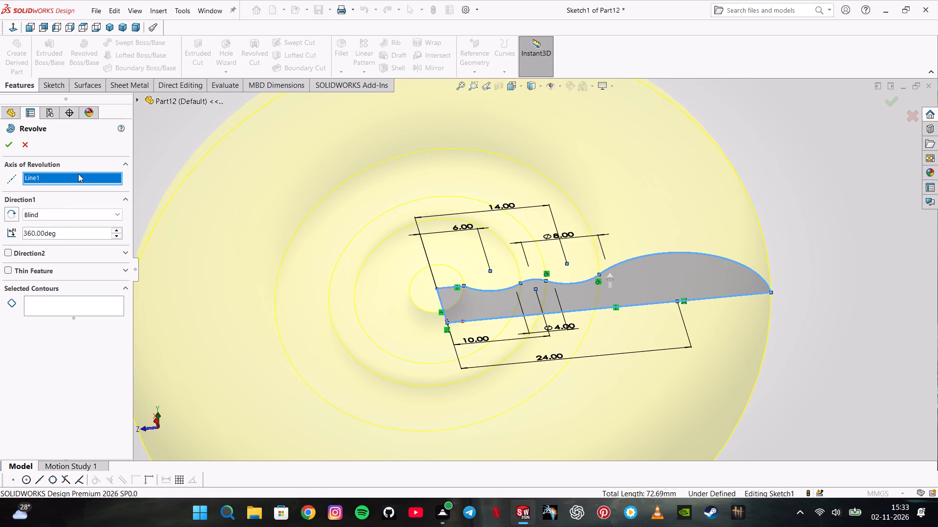
pyautogui.rightClick(82, 176)
pyautogui.click(97, 190)
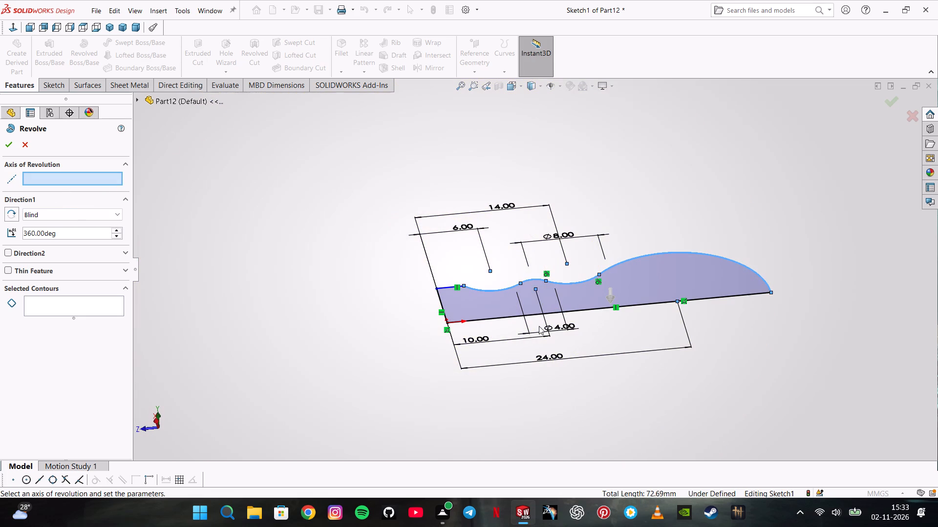
pyautogui.click(548, 314)
pyautogui.moveTo(415, 307); pyautogui.dragTo(335, 269, button='middle')
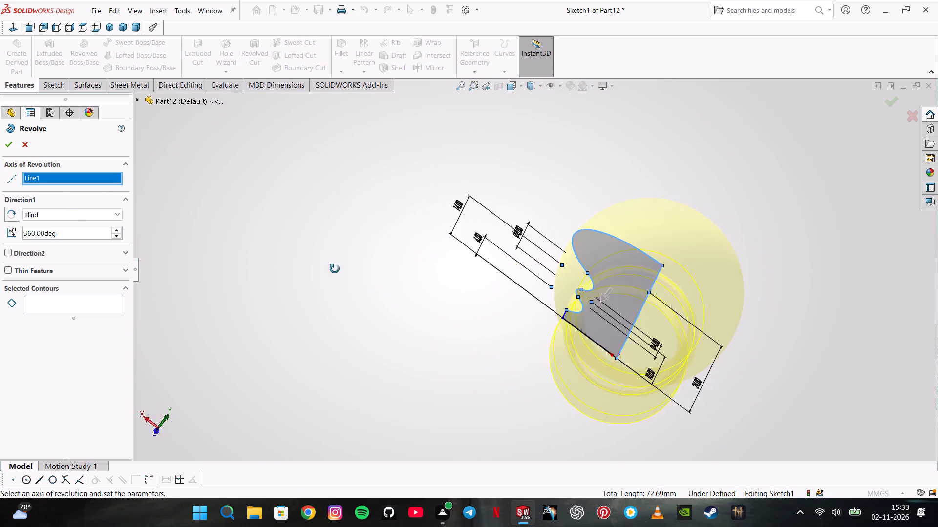
pyautogui.moveTo(335, 269); pyautogui.dragTo(328, 139, button='middle')
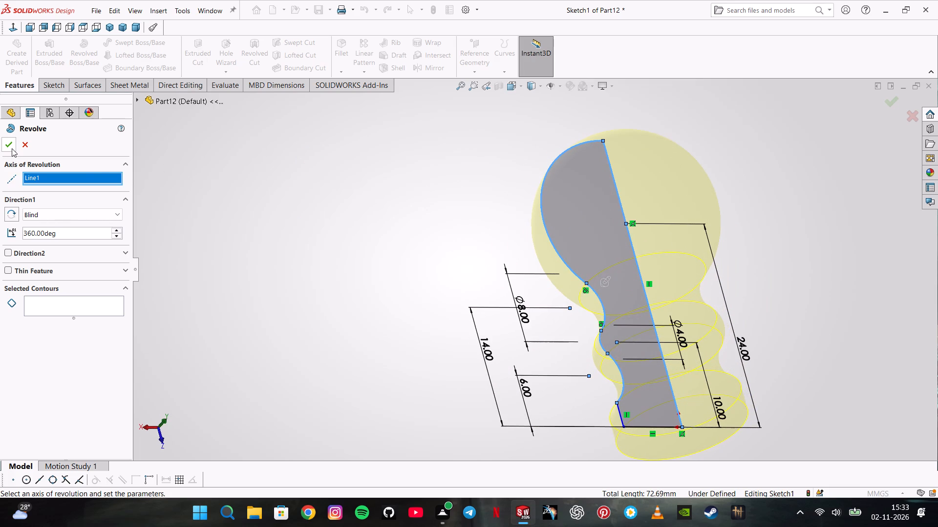
pyautogui.click(12, 148)
# Apply the Warehouse scene to the model display.
pyautogui.moveTo(521, 283); pyautogui.dragTo(534, 241, button='middle')
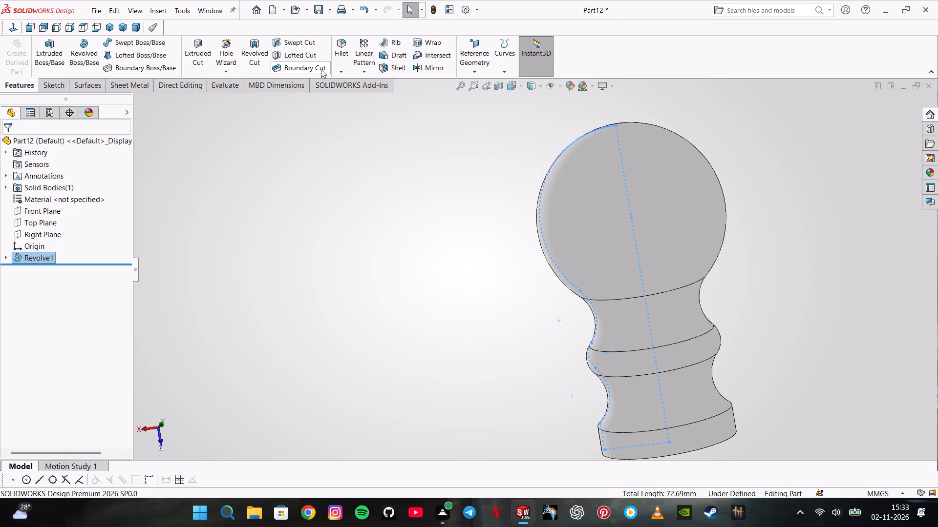
pyautogui.click(590, 87)
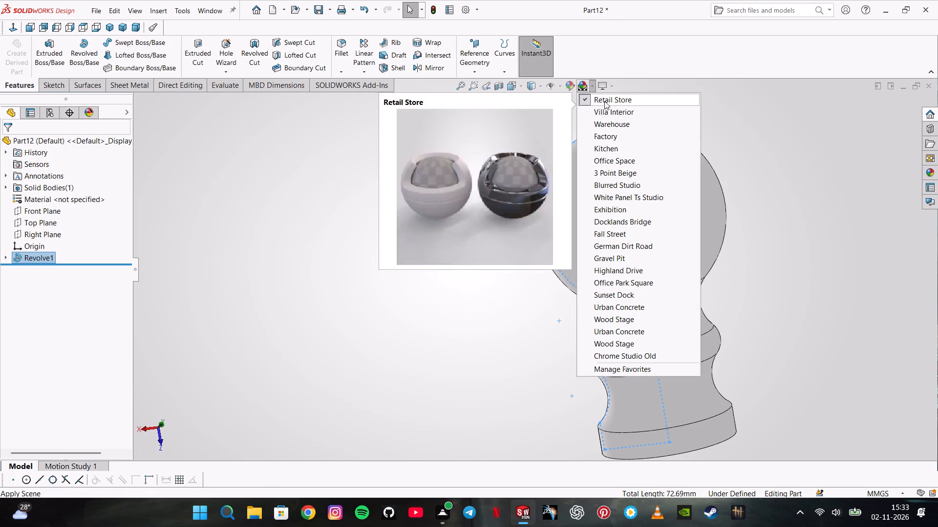
pyautogui.click(620, 123)
# Create a reference plane offset 24 mm from the Front Plane, with the offset flipped so it passes through the ball.
pyautogui.moveTo(507, 225); pyautogui.dragTo(544, 216, button='middle')
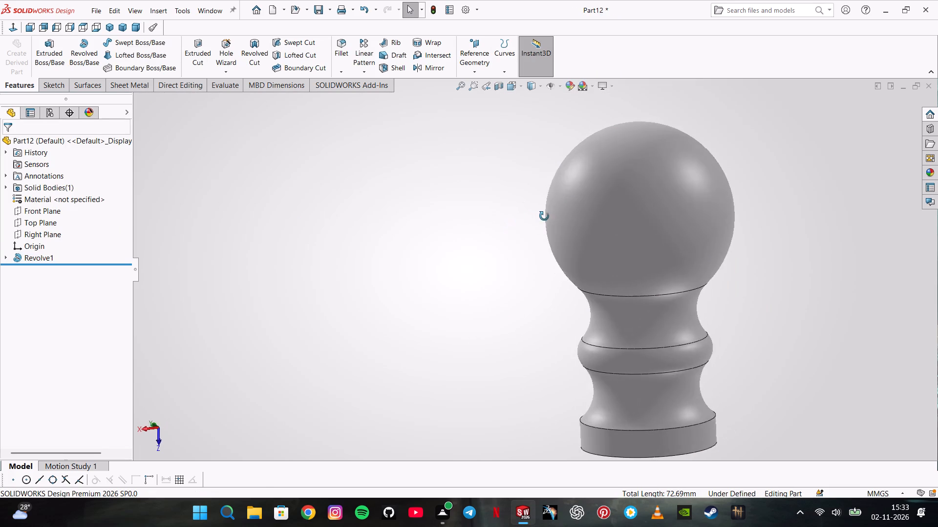
pyautogui.moveTo(544, 216); pyautogui.dragTo(586, 218, button='middle')
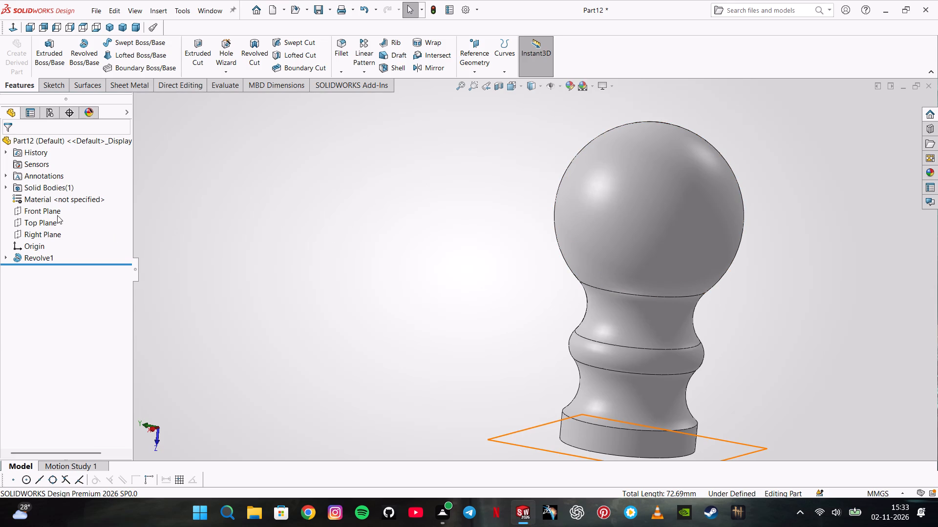
pyautogui.click(58, 223)
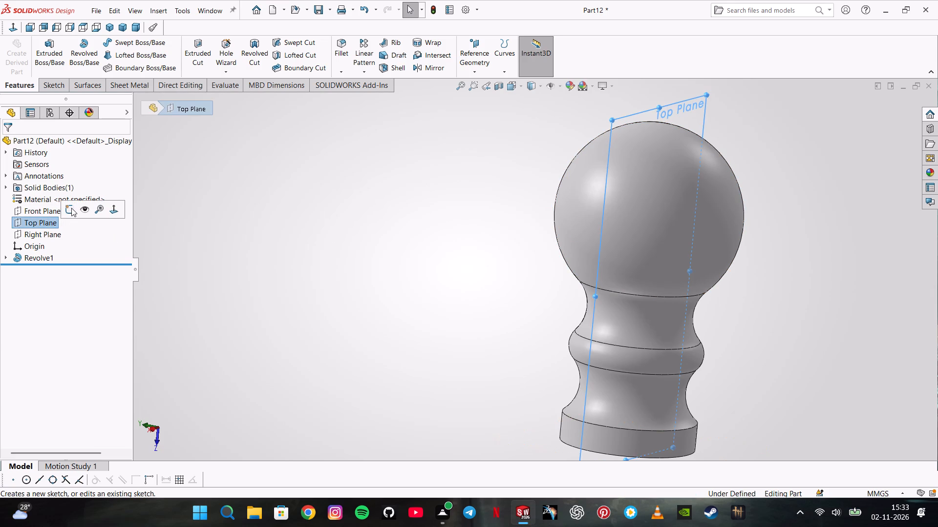
pyautogui.click(309, 179)
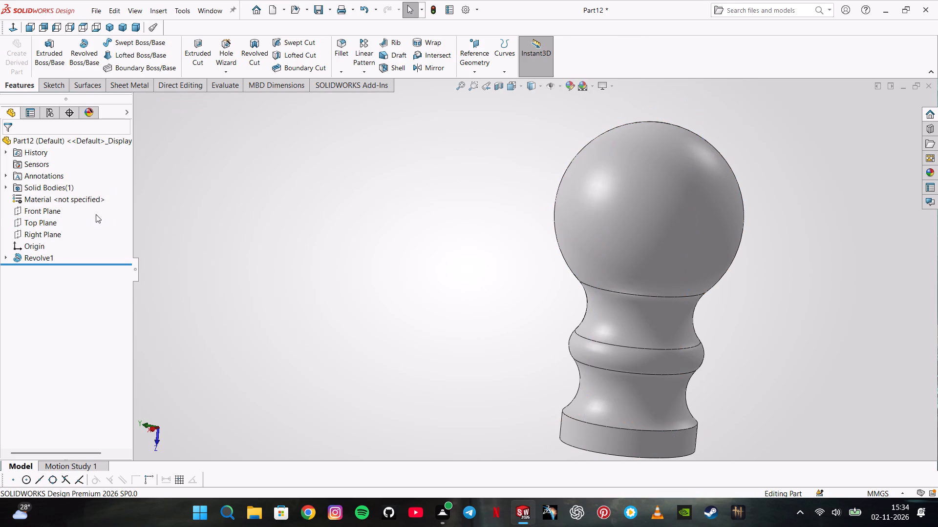
pyautogui.click(56, 212)
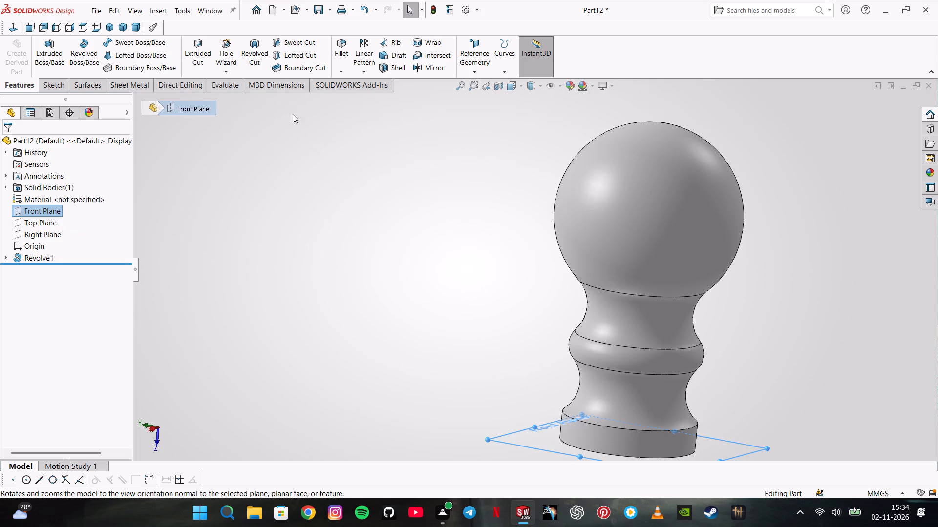
pyautogui.click(472, 71)
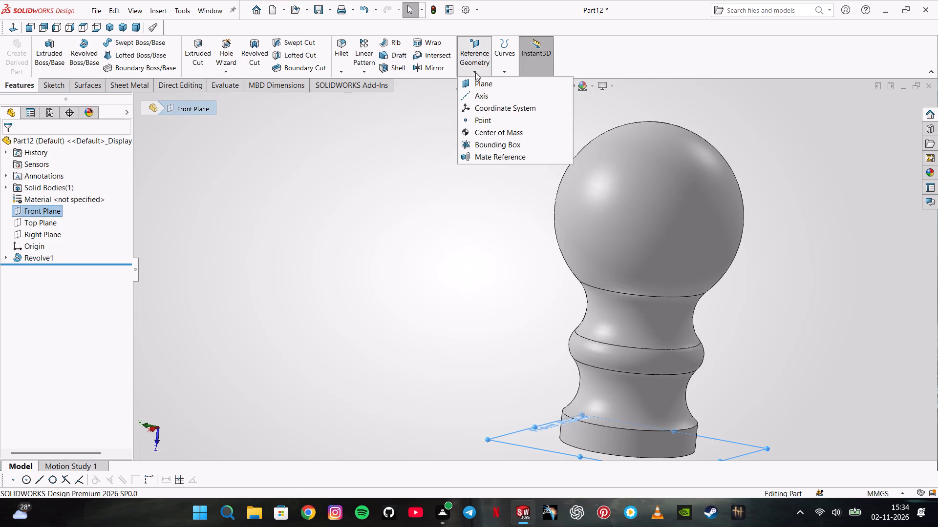
pyautogui.click(480, 82)
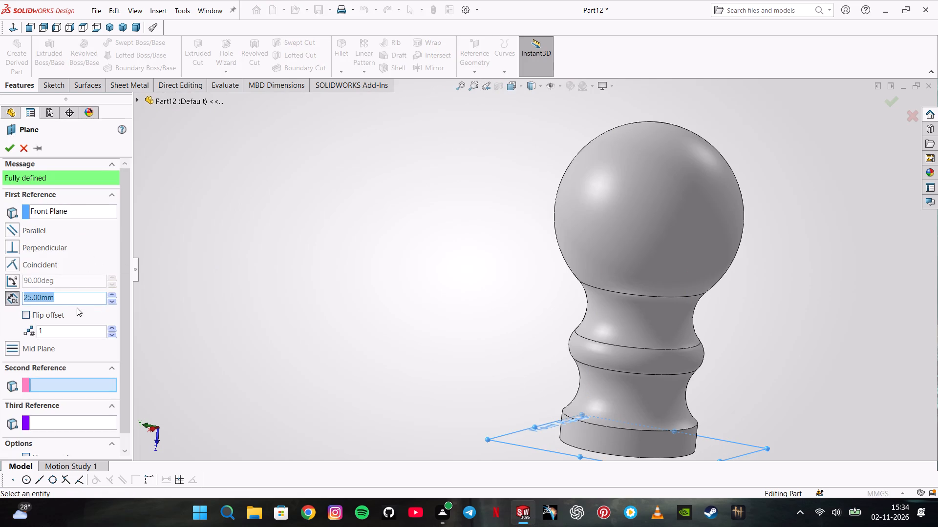
pyautogui.write('24')
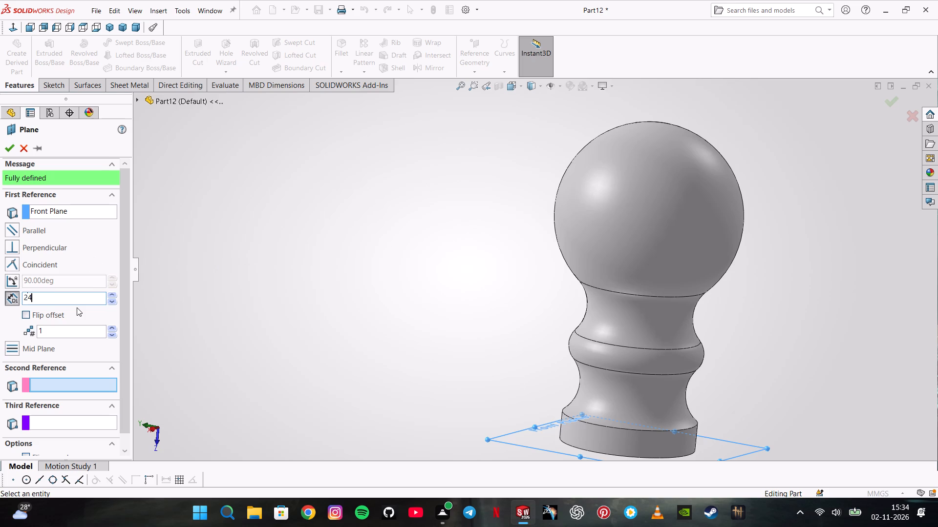
pyautogui.press('Return')
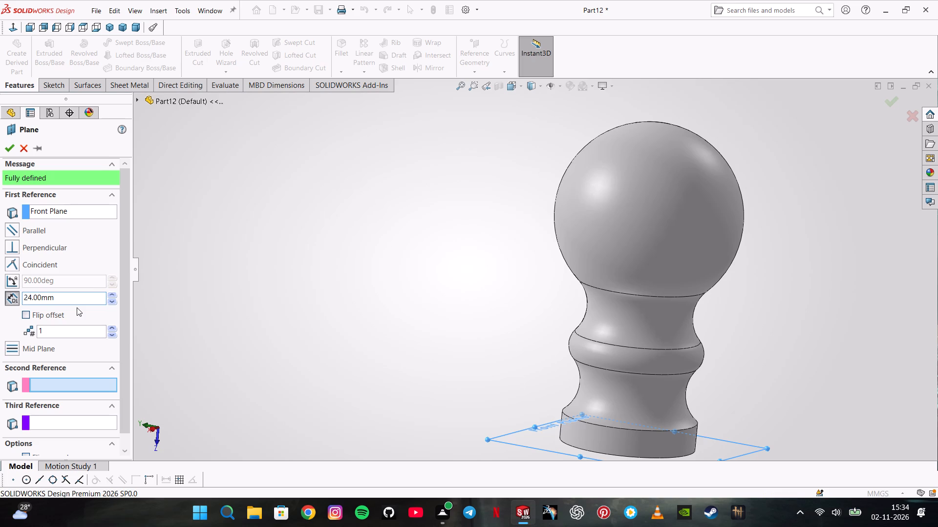
pyautogui.click(51, 315)
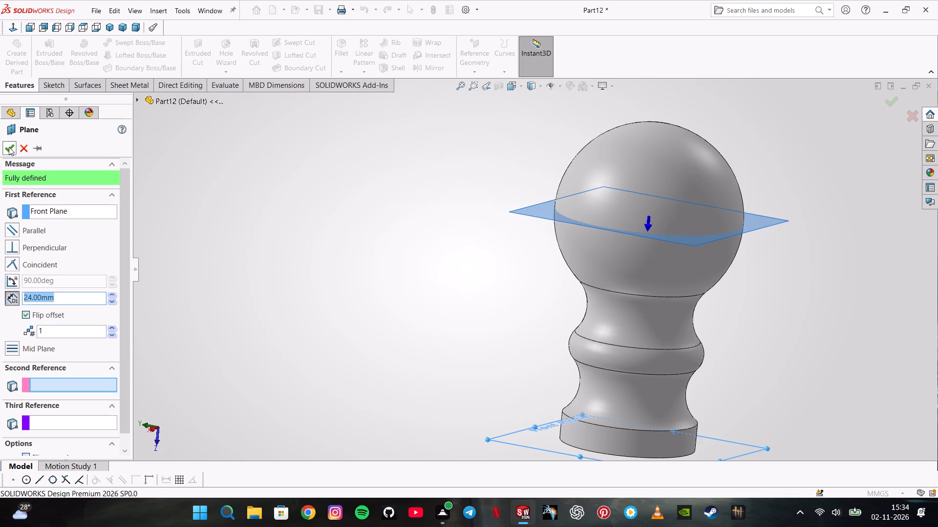
pyautogui.click(10, 152)
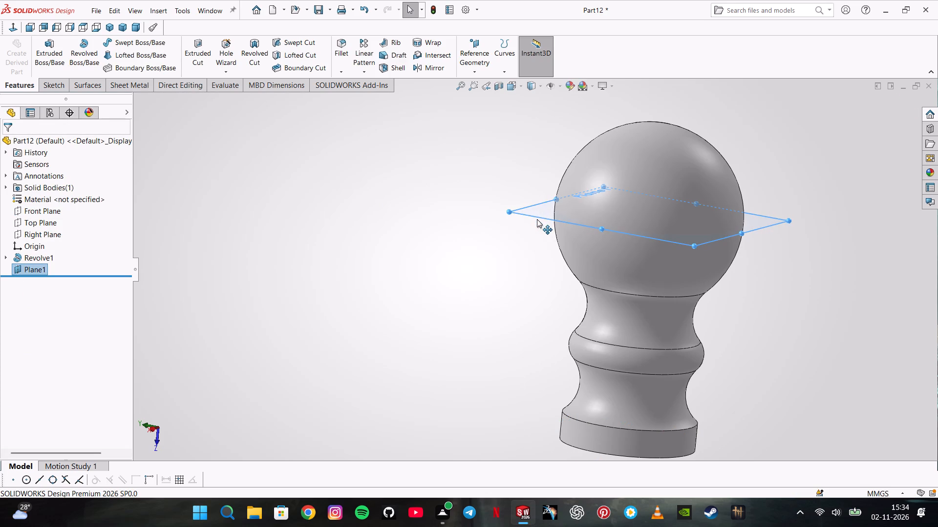
# Start a new 3D sketch with the Top Plane selected.
pyautogui.click(51, 225)
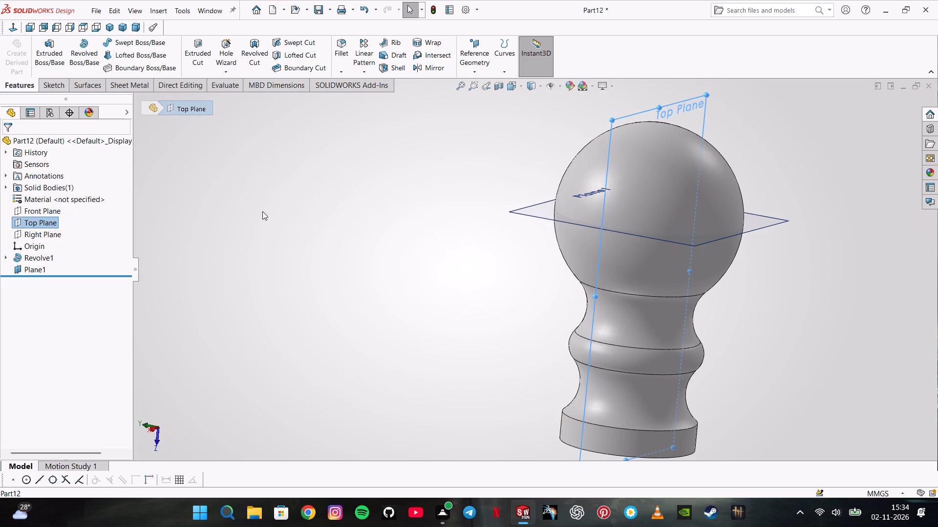
pyautogui.click(53, 94)
pyautogui.click(48, 86)
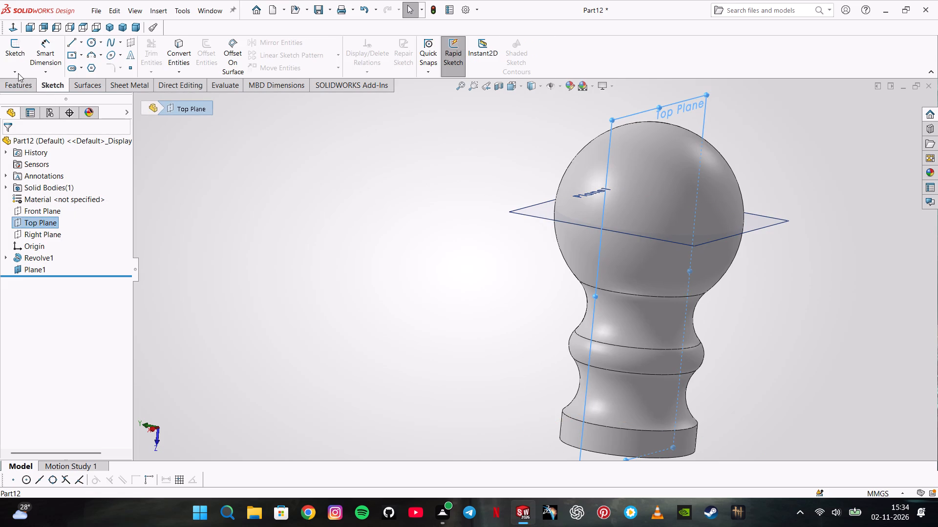
pyautogui.click(18, 73)
pyautogui.click(25, 98)
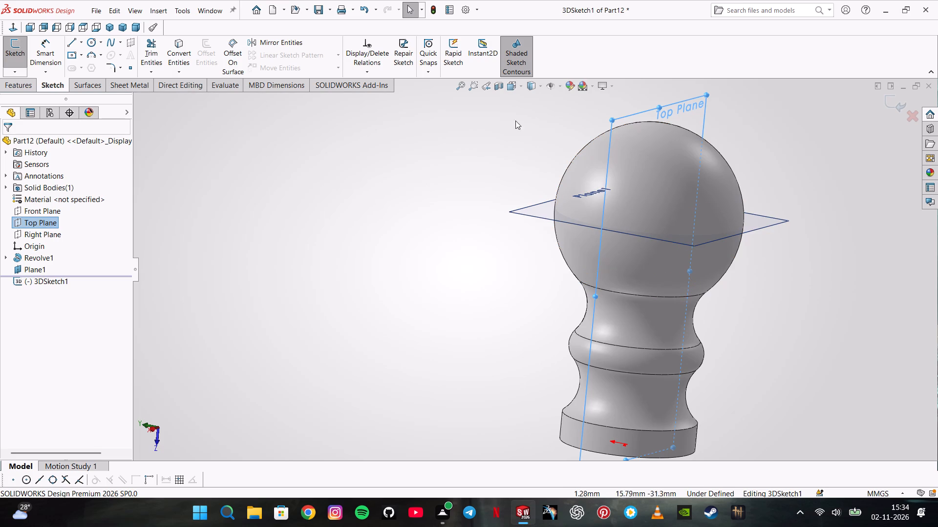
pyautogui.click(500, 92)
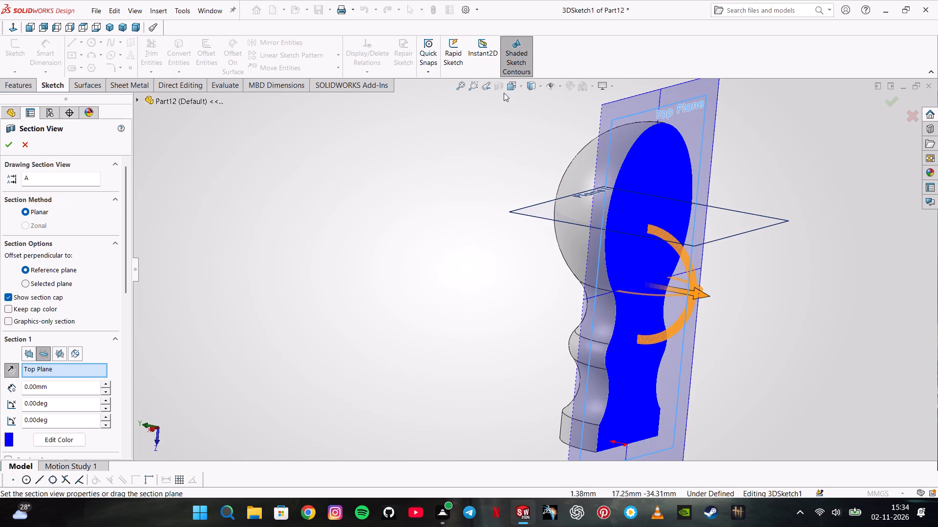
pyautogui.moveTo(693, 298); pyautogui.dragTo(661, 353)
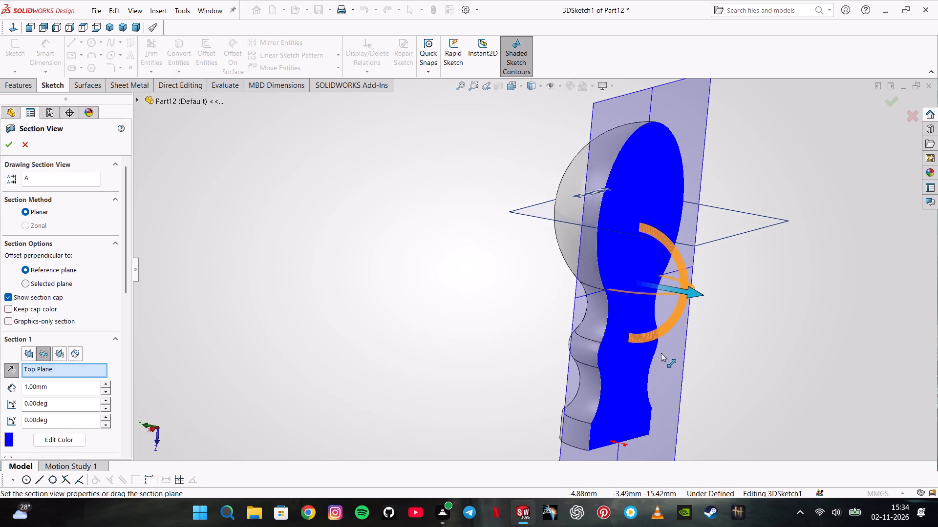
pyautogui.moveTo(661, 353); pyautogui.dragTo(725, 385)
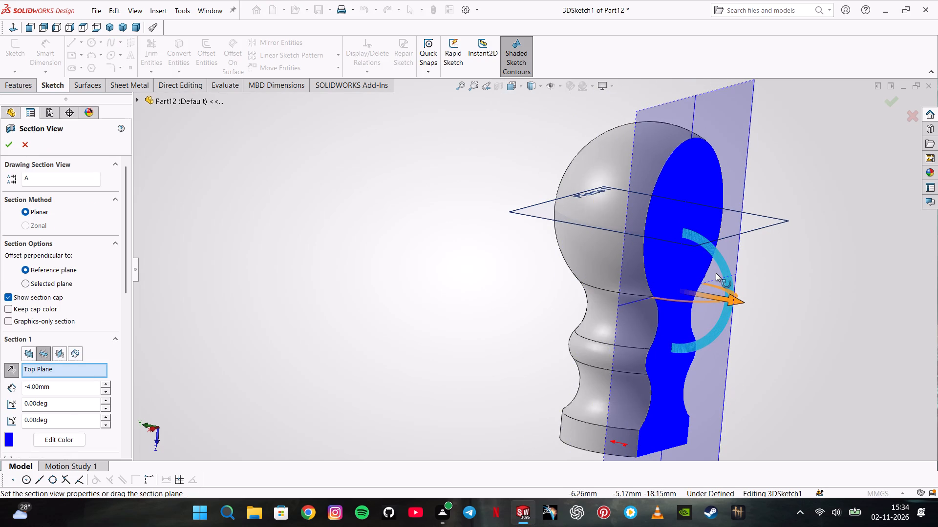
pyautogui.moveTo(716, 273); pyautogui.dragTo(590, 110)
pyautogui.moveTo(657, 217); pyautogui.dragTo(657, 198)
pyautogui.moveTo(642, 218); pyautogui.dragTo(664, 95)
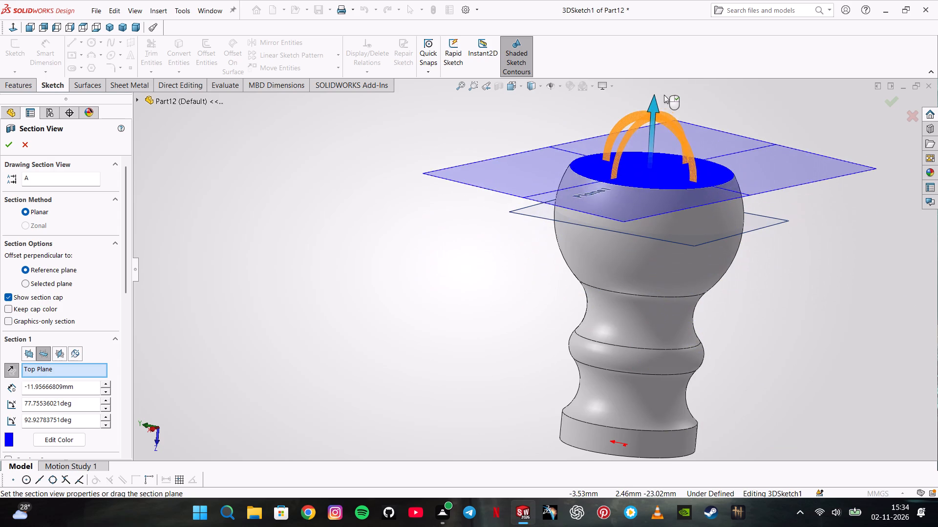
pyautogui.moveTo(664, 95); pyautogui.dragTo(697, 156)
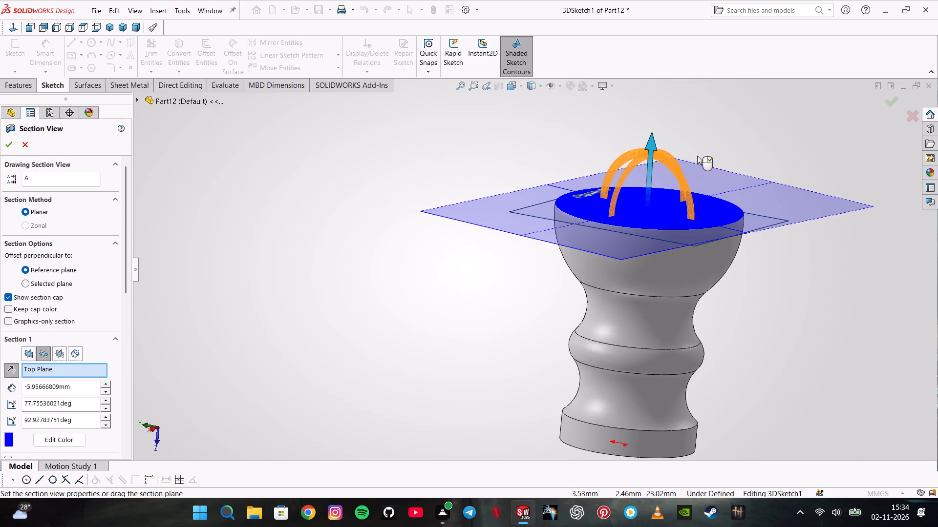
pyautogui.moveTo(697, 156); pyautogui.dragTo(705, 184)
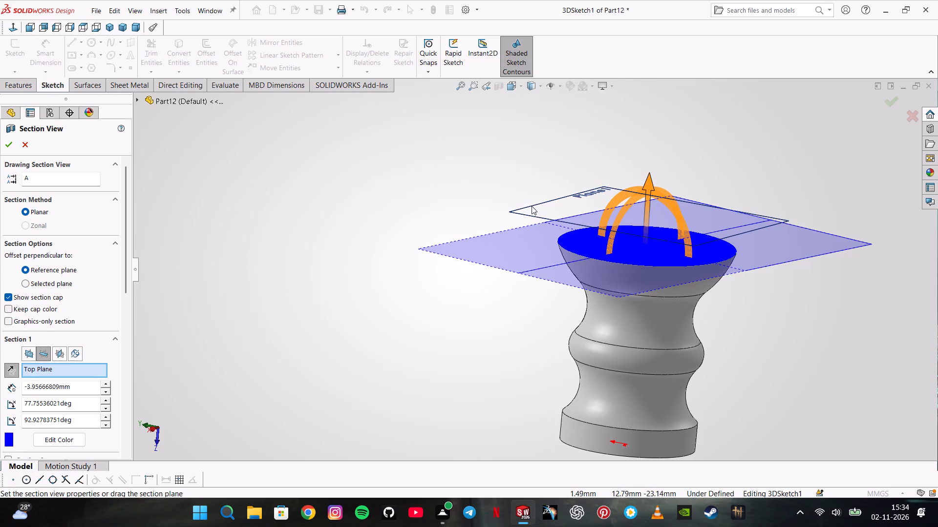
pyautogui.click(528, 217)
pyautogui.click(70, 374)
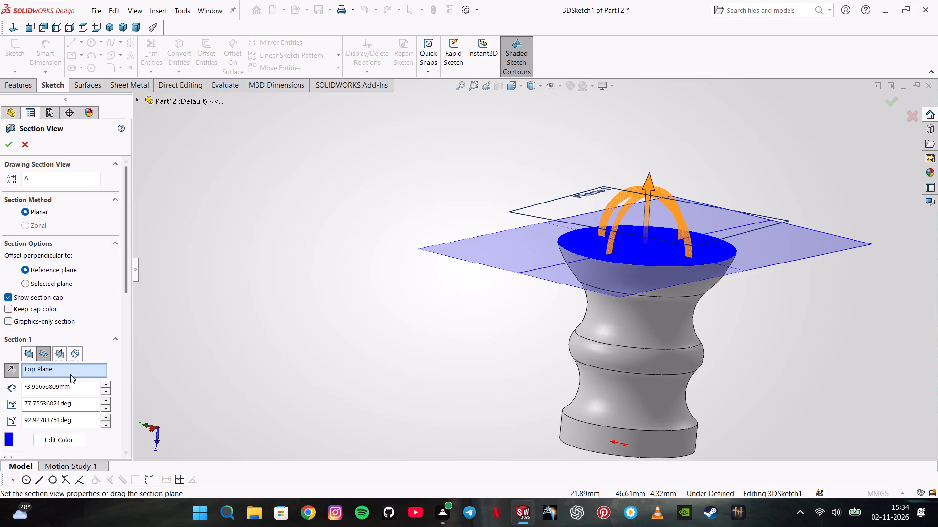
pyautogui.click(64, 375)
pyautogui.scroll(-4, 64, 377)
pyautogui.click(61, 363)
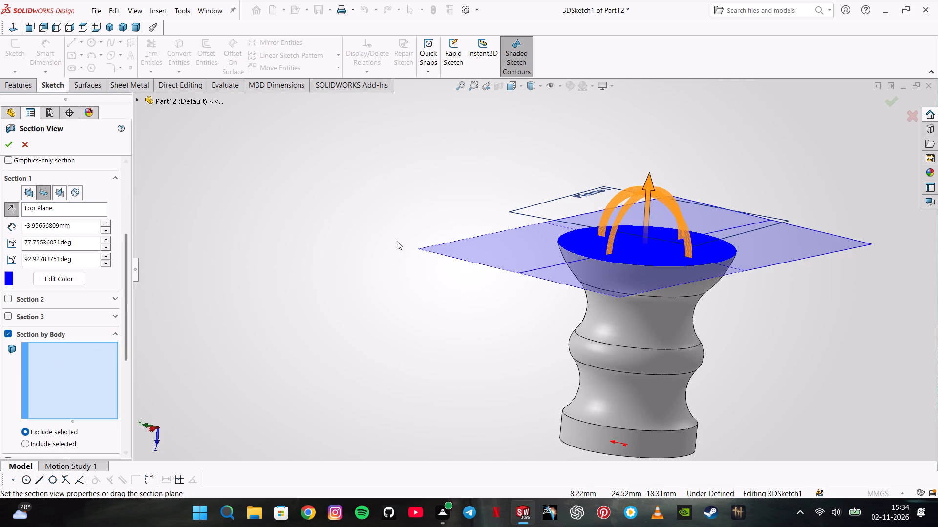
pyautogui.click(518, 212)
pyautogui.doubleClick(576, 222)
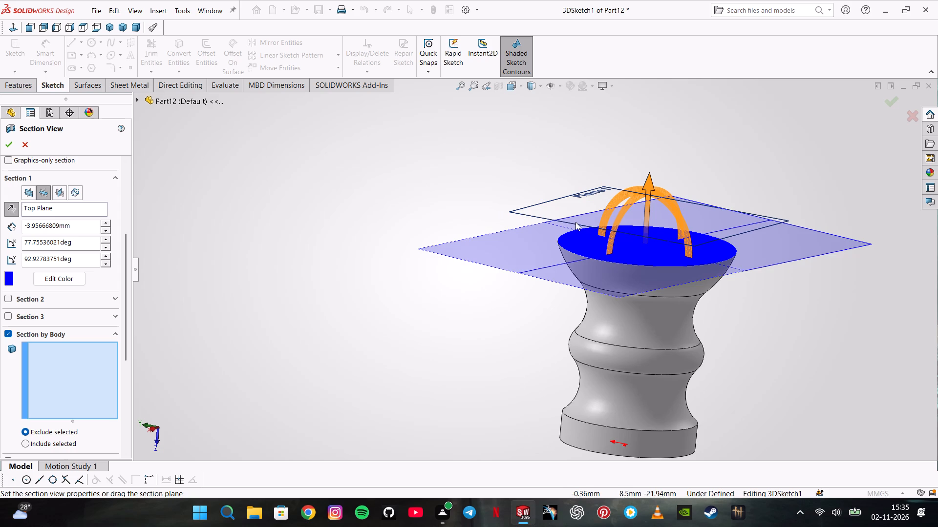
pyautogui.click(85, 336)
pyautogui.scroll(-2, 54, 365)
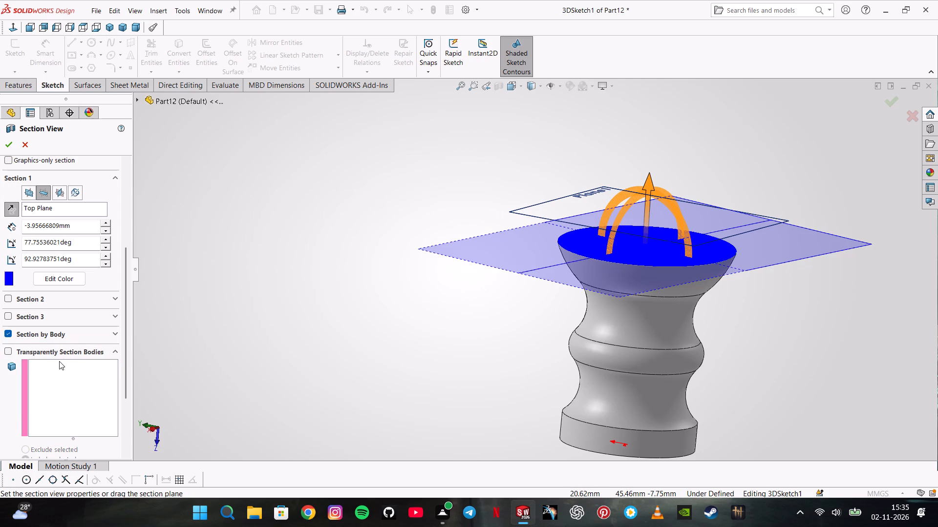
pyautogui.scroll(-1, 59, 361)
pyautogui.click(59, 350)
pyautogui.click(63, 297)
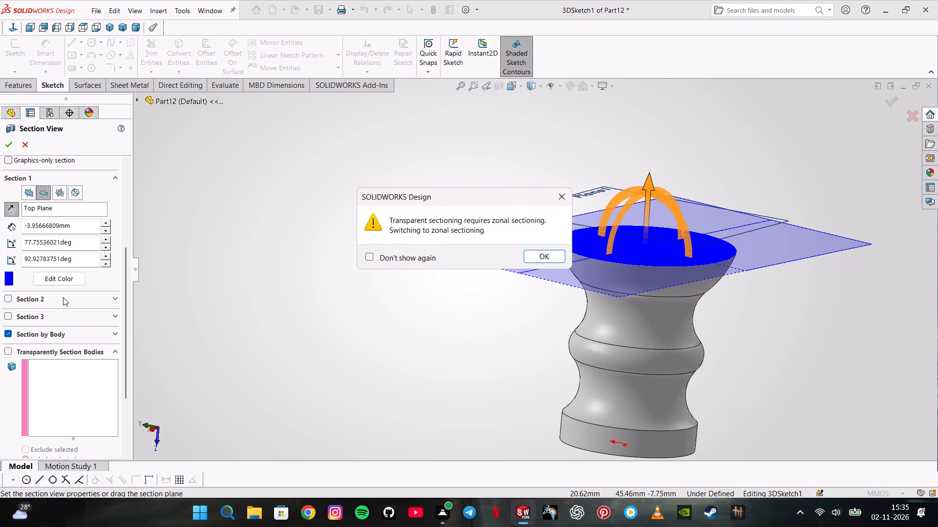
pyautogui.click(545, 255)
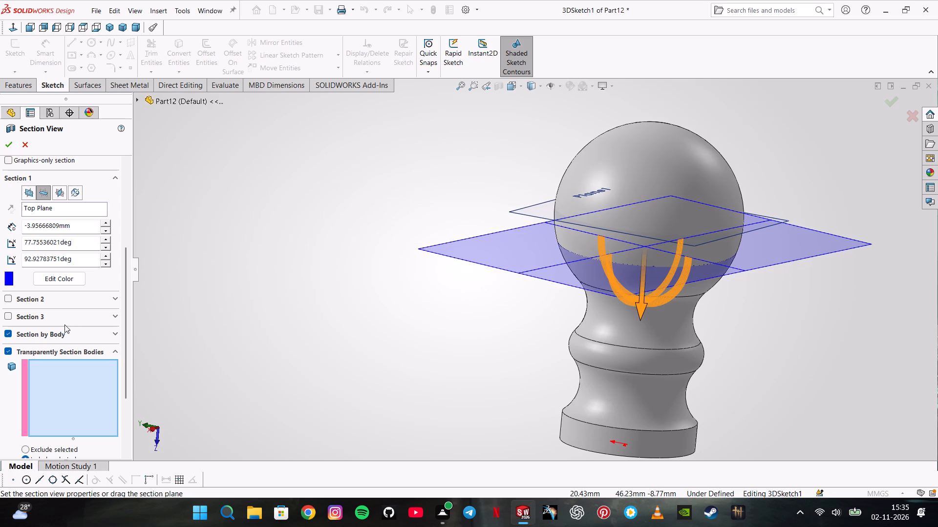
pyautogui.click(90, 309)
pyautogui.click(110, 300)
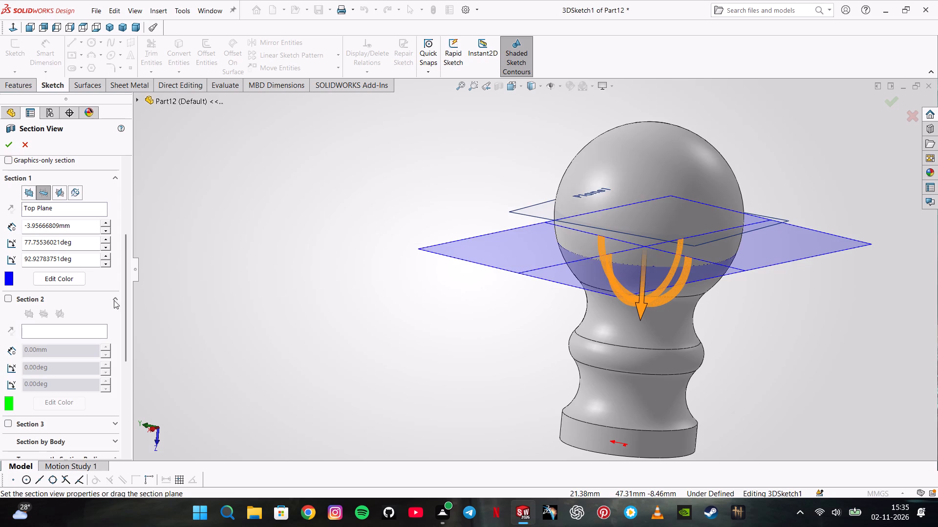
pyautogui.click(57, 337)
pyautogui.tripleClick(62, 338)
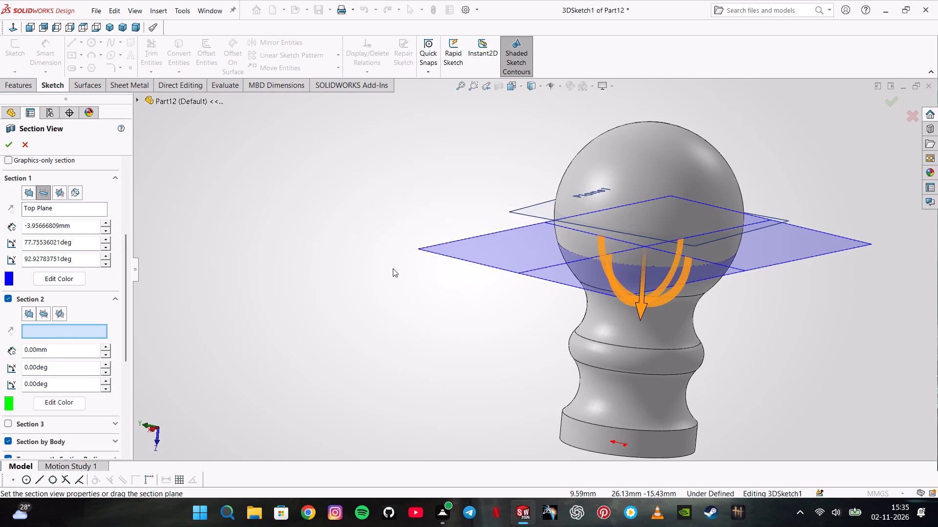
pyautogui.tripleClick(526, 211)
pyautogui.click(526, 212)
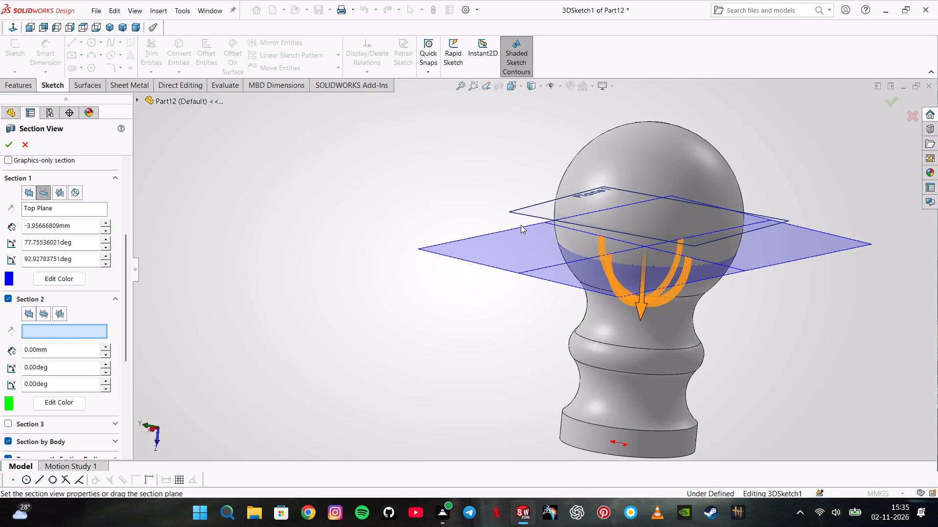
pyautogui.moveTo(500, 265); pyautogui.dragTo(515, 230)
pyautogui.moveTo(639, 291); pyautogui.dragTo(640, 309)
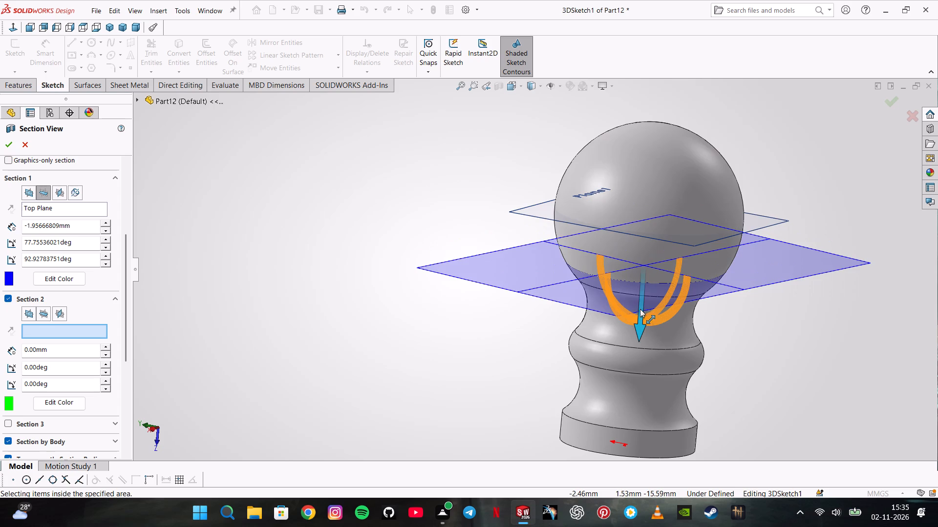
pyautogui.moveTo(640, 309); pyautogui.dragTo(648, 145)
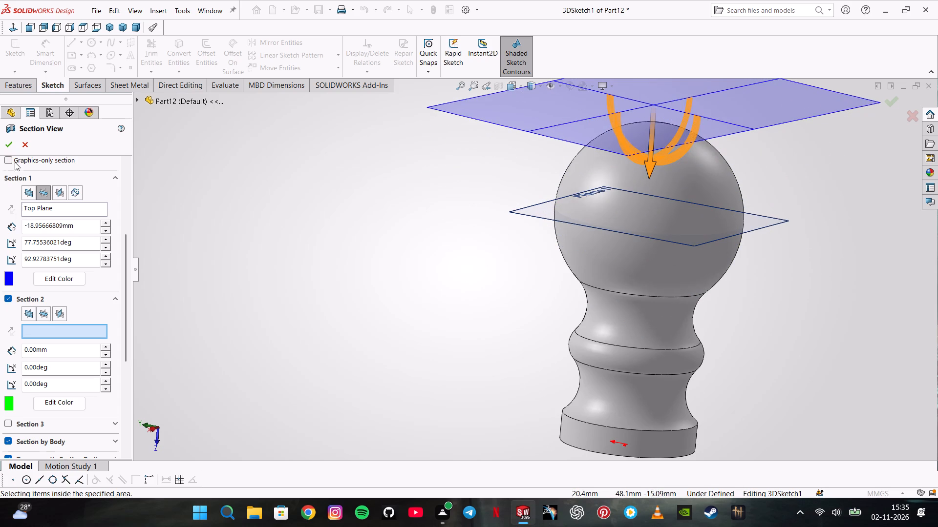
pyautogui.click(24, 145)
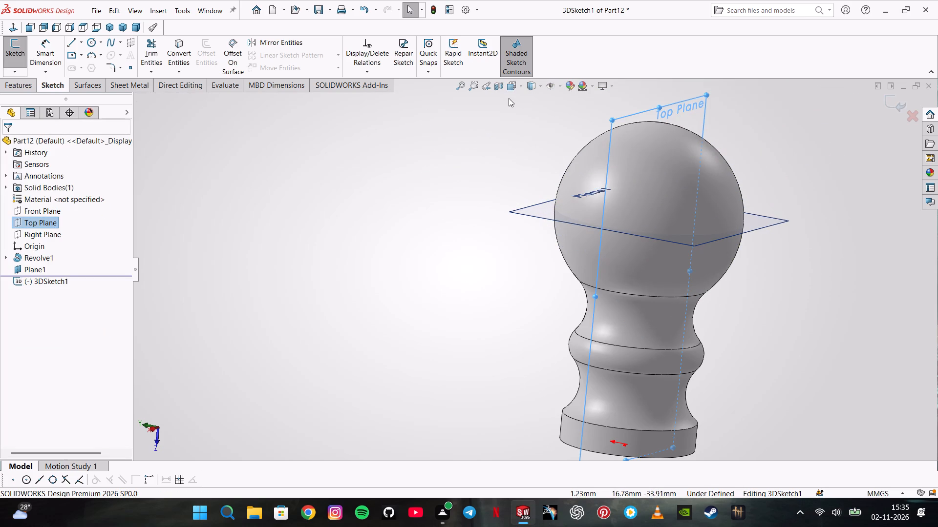
# Set up a section view with the Front Plane as the first section, offset -26 mm through the ball.
pyautogui.click(502, 89)
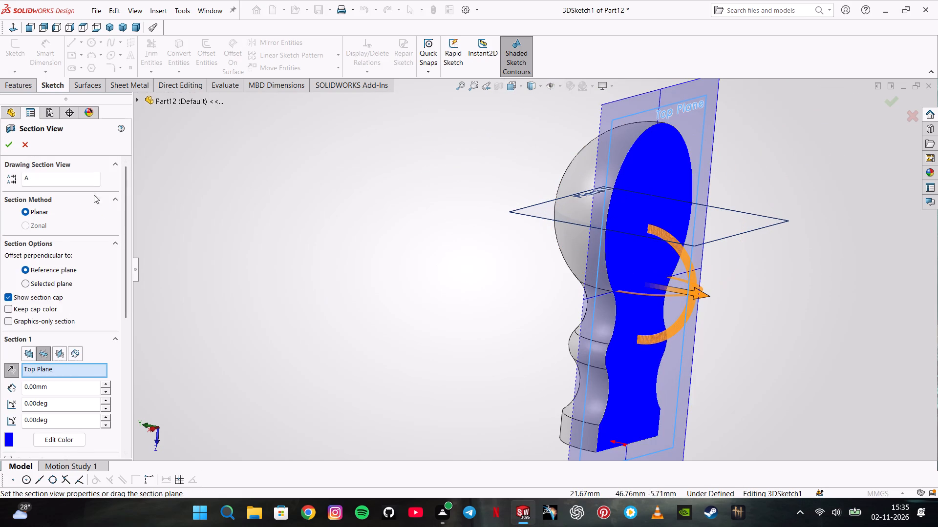
pyautogui.click(138, 99)
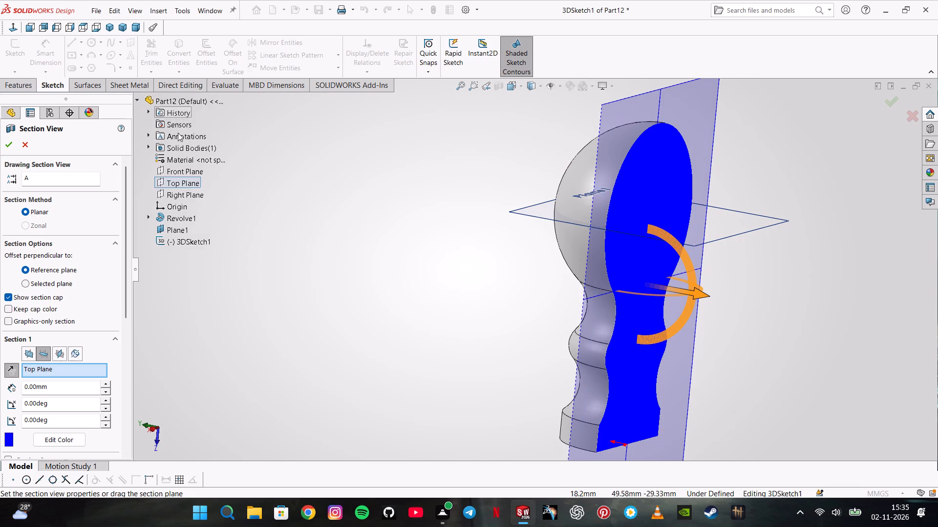
pyautogui.click(185, 173)
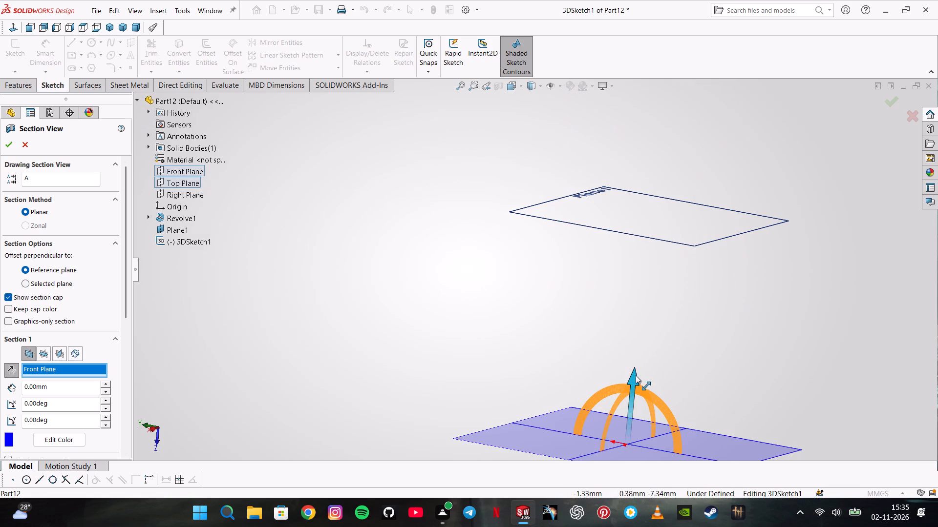
pyautogui.moveTo(632, 382); pyautogui.dragTo(608, 119)
pyautogui.moveTo(608, 118); pyautogui.dragTo(622, 178)
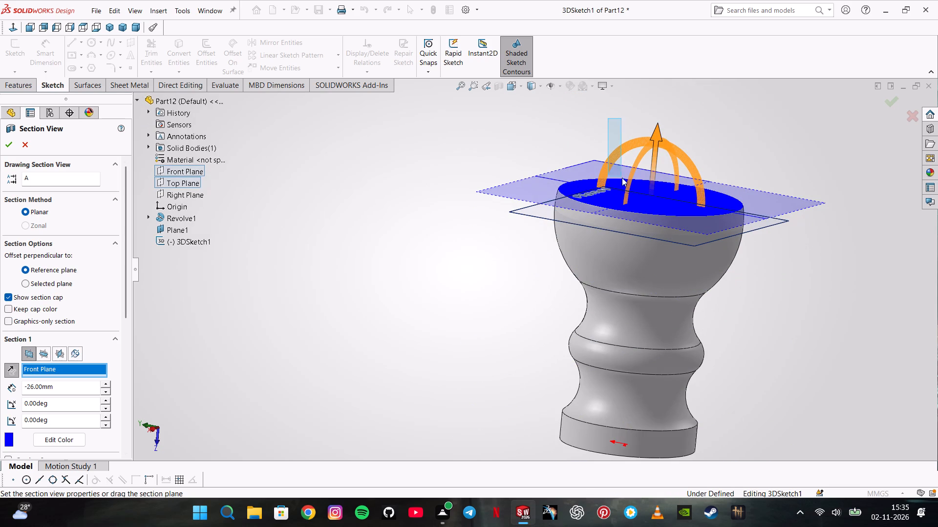
pyautogui.moveTo(622, 178); pyautogui.dragTo(622, 183)
pyautogui.scroll(-1, 44, 376)
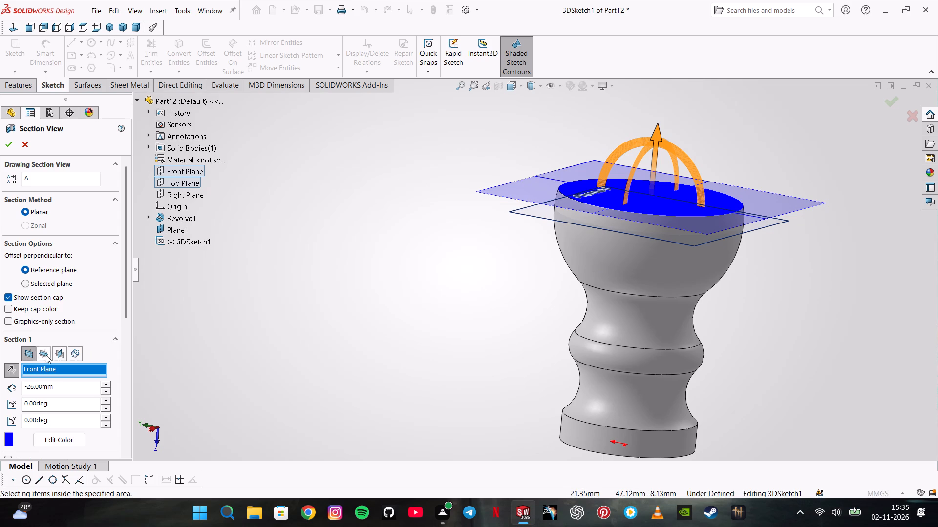
pyautogui.scroll(-1, 52, 343)
pyautogui.click(72, 378)
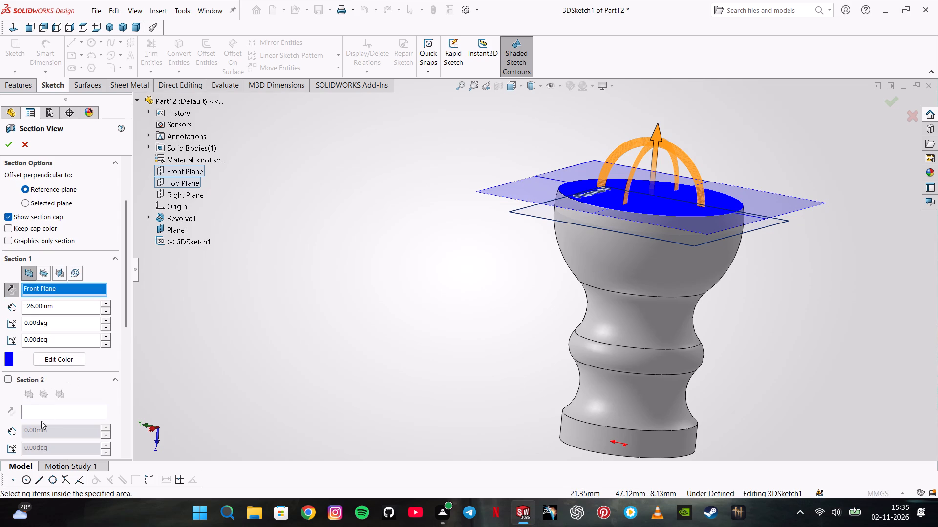
# Enable a second section on Plane1 with zero offset and apply the section view.
pyautogui.click(10, 377)
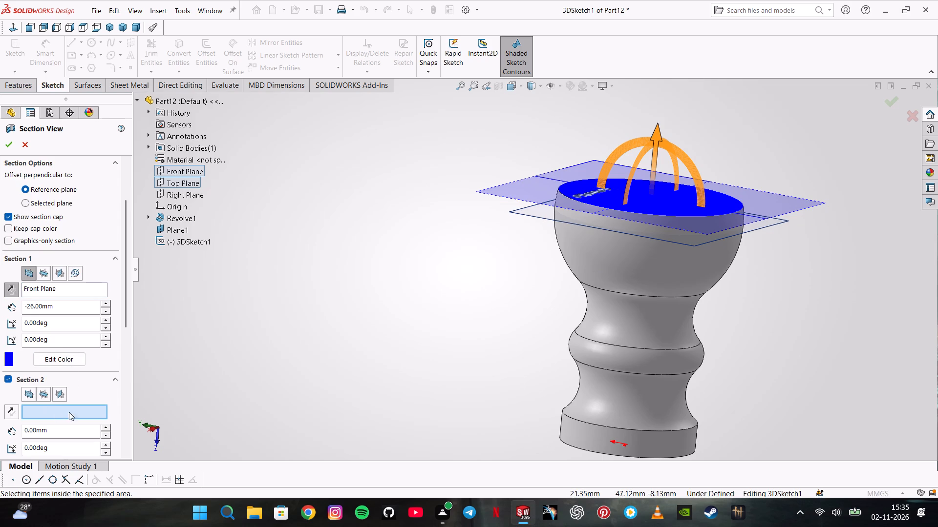
pyautogui.click(522, 217)
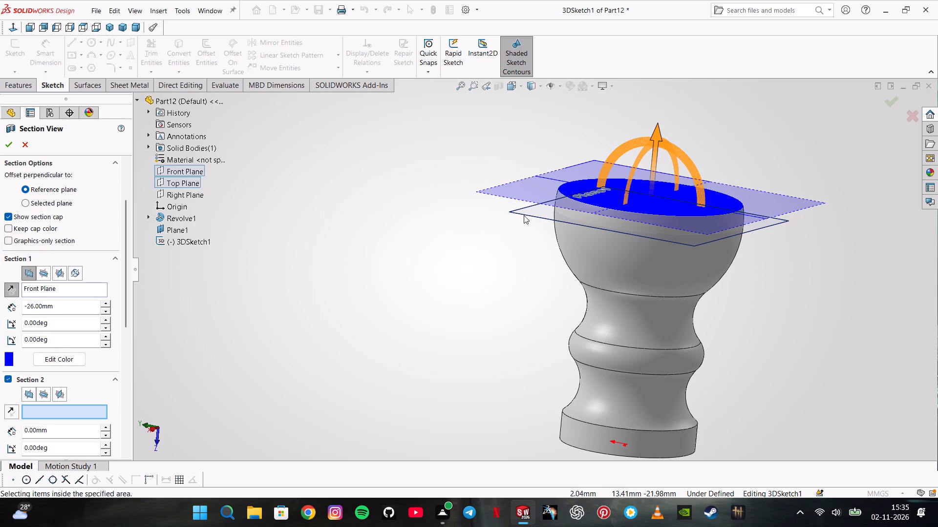
pyautogui.click(526, 213)
pyautogui.click(180, 230)
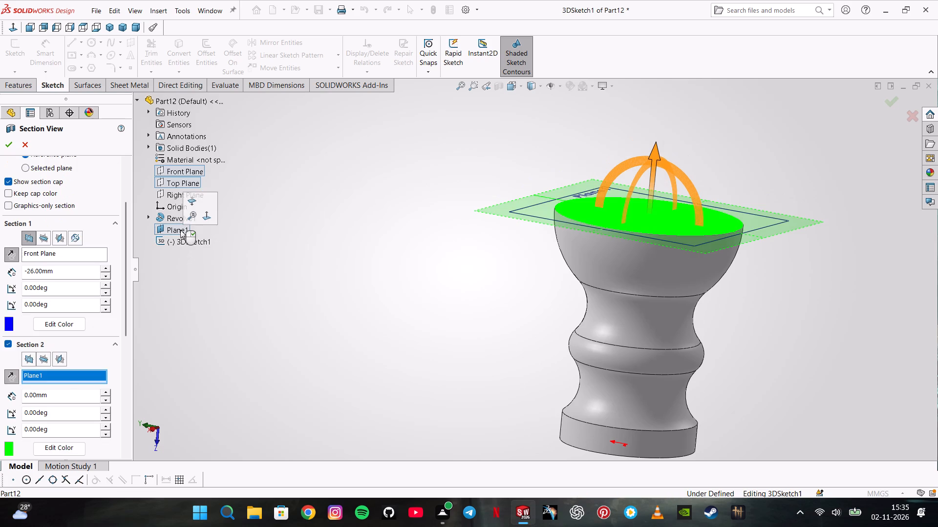
pyautogui.click(4, 140)
pyautogui.moveTo(518, 201); pyautogui.dragTo(472, 232, button='middle')
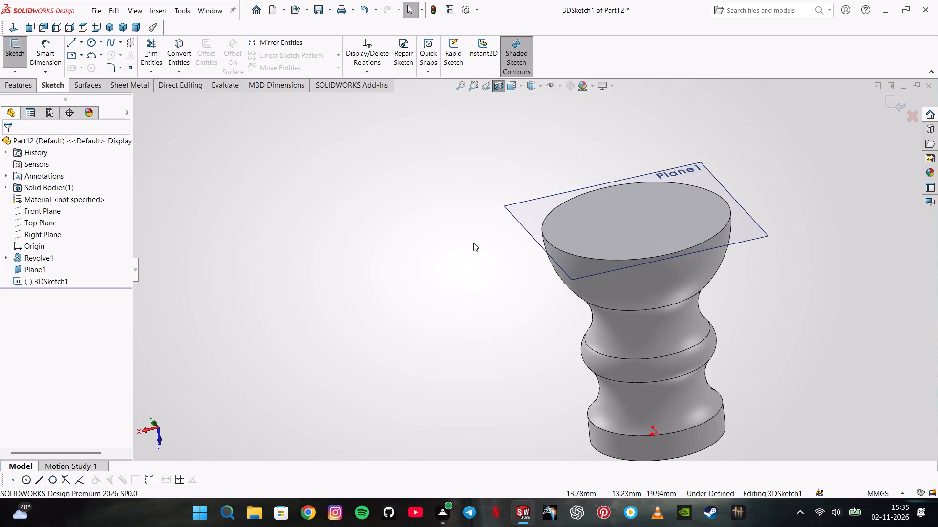
pyautogui.moveTo(483, 267); pyautogui.dragTo(505, 215, button='middle')
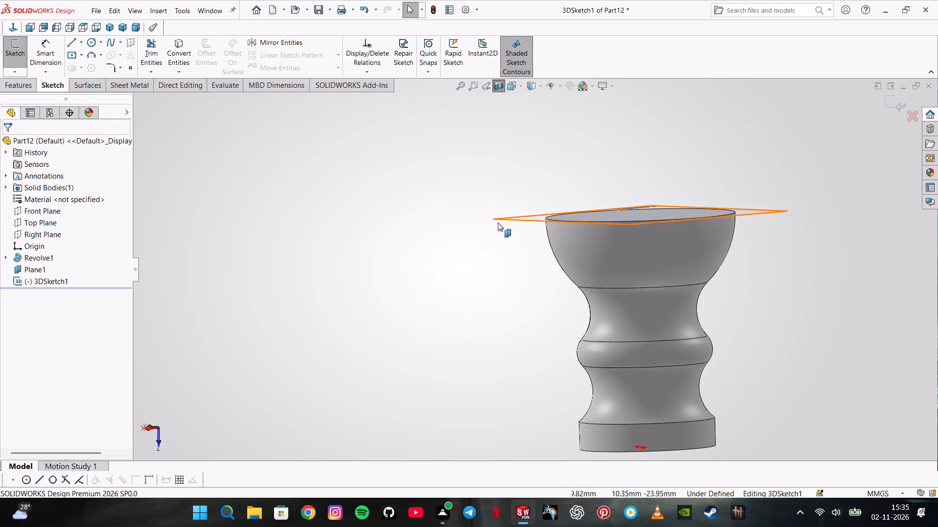
# Exit the empty 3D sketch.
pyautogui.click(47, 225)
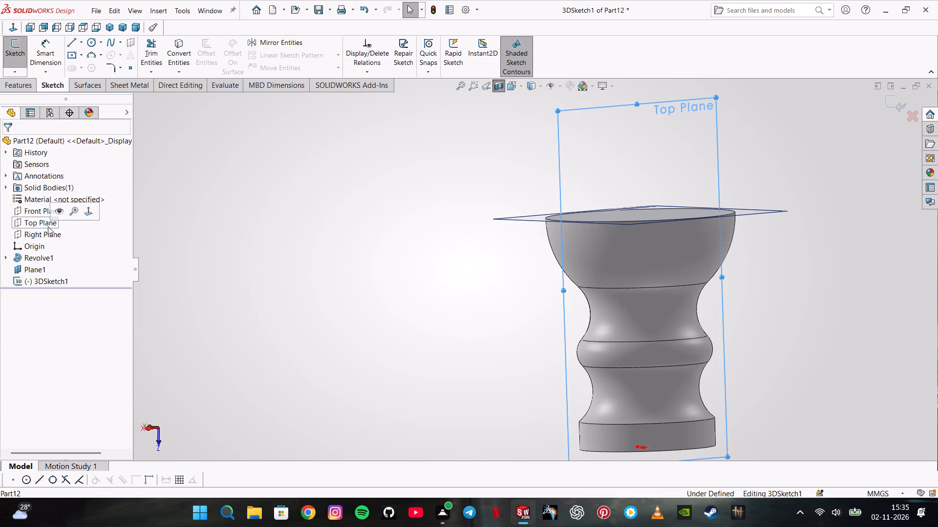
pyautogui.click(18, 58)
pyautogui.click(21, 73)
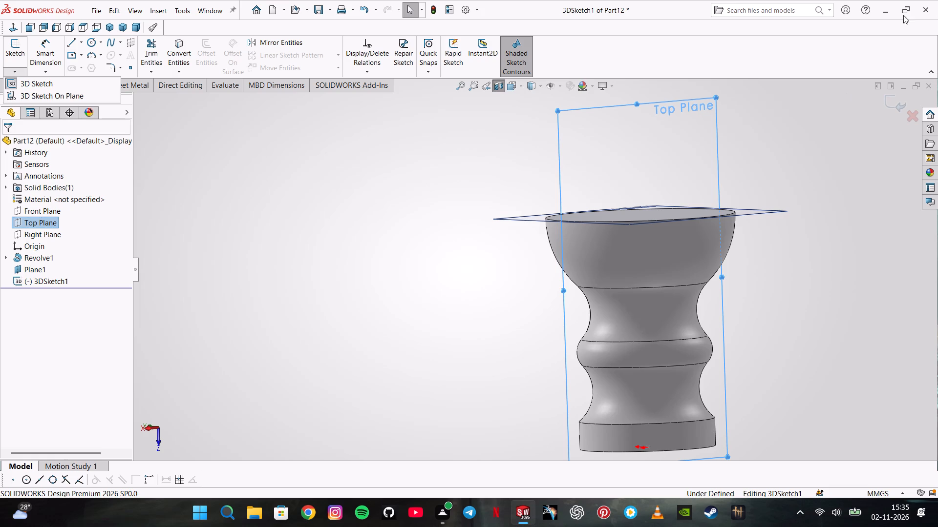
pyautogui.click(899, 96)
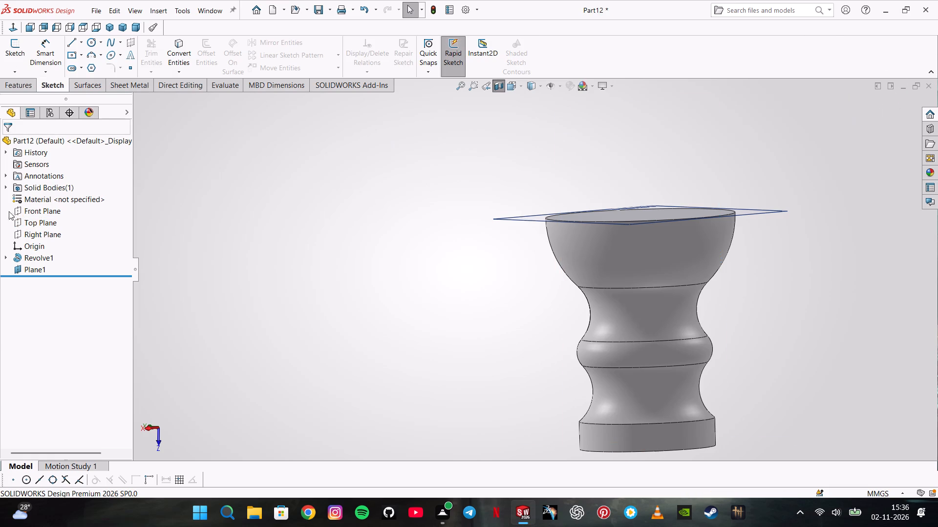
# Start a sketch on the Right Plane and draw a circle about 4.7 mm in diameter, centred where the part's axis meets Plane1.
pyautogui.click(38, 233)
pyautogui.click(49, 218)
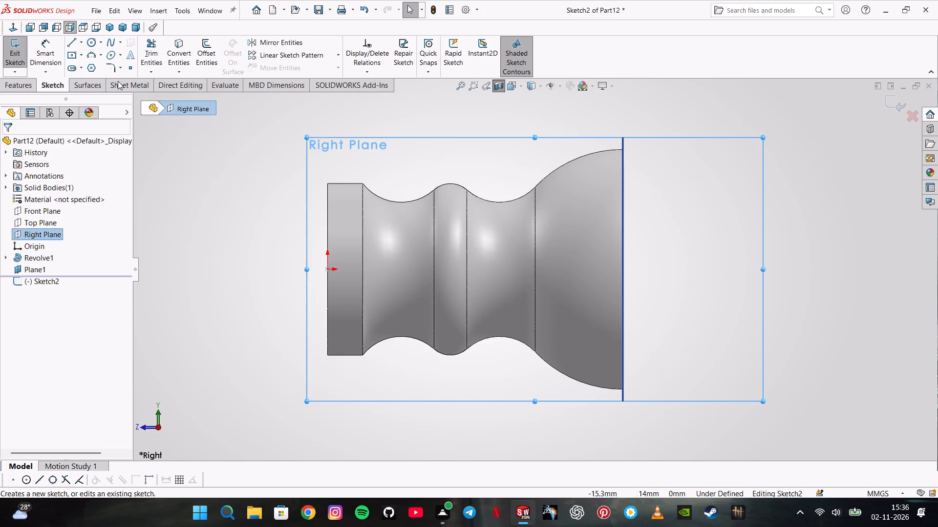
pyautogui.click(89, 45)
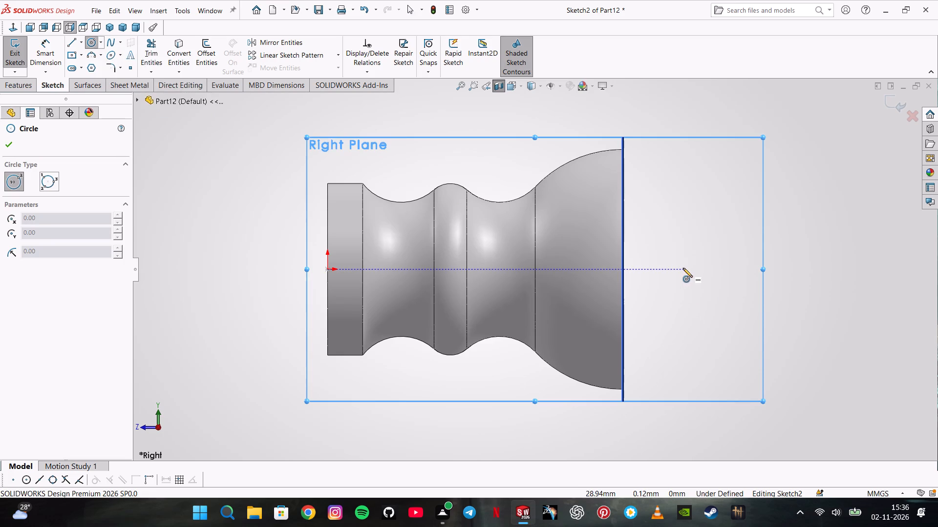
pyautogui.click(620, 268)
pyautogui.click(640, 246)
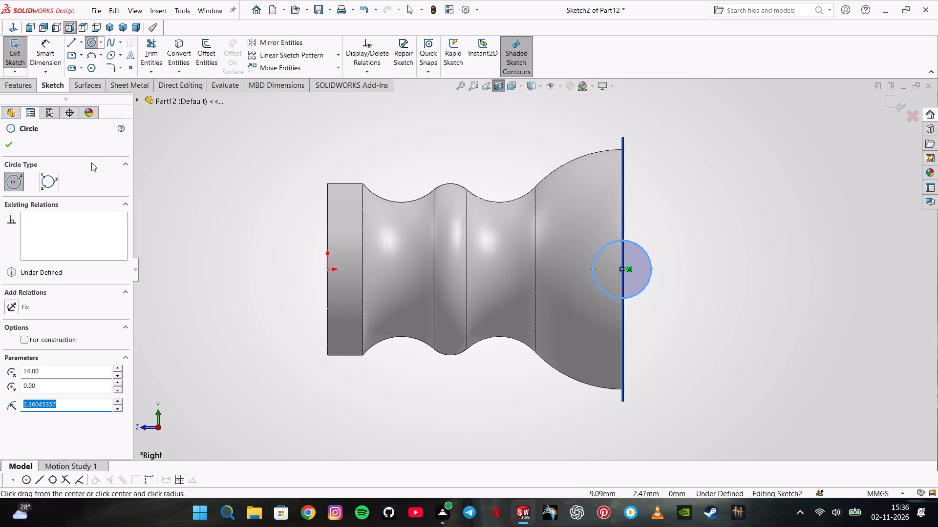
# Dimension the circle's diameter on the Right Plane as 8 mm.
pyautogui.click(34, 44)
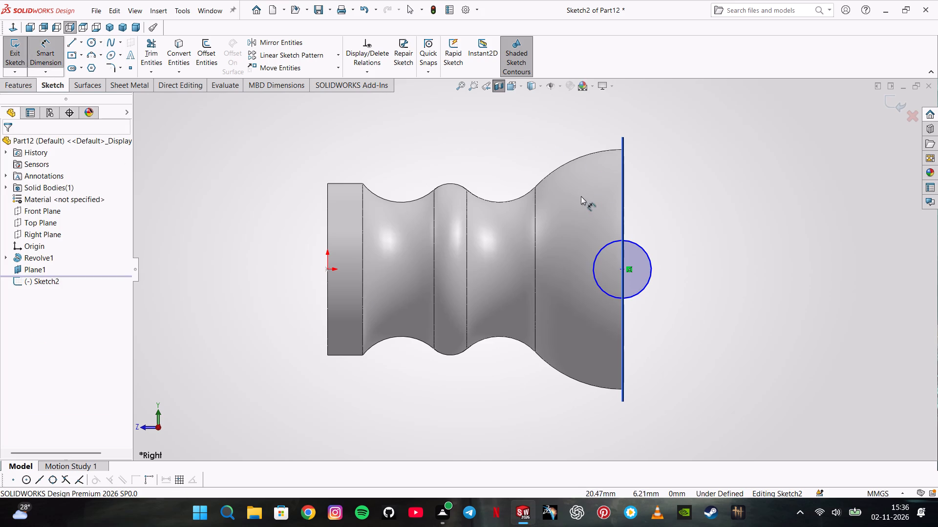
pyautogui.click(638, 243)
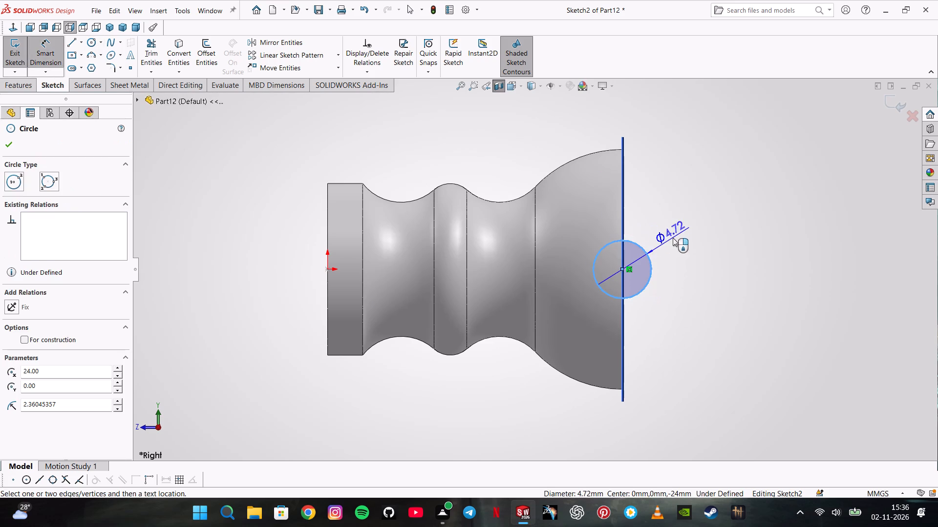
pyautogui.click(673, 238)
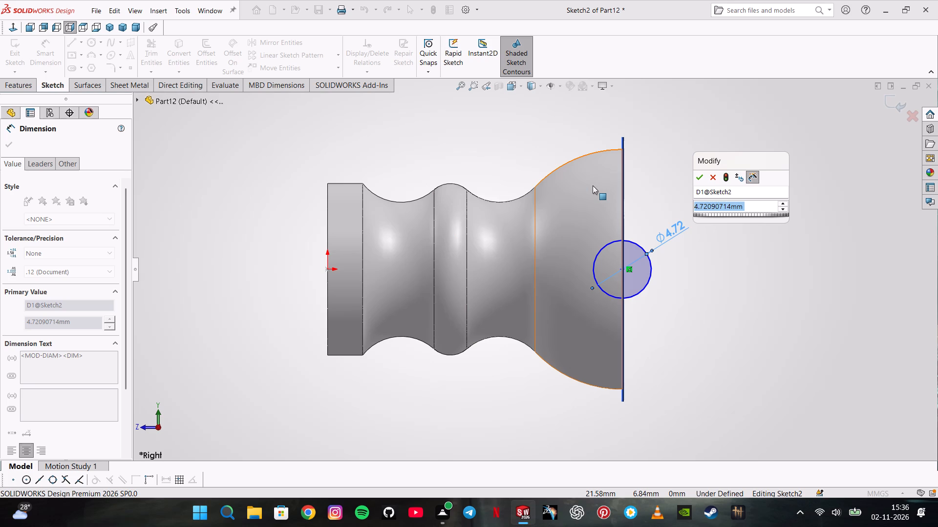
pyautogui.middleClick(676, 224)
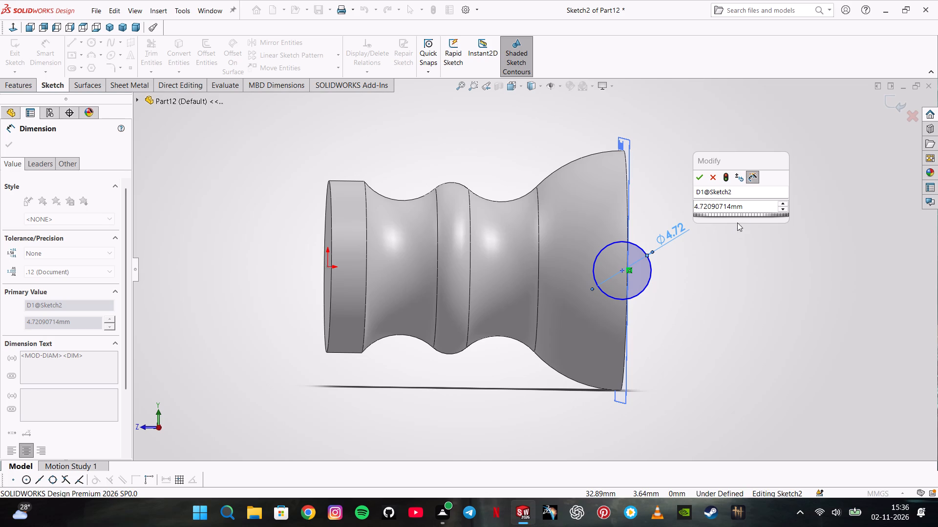
pyautogui.click(754, 207)
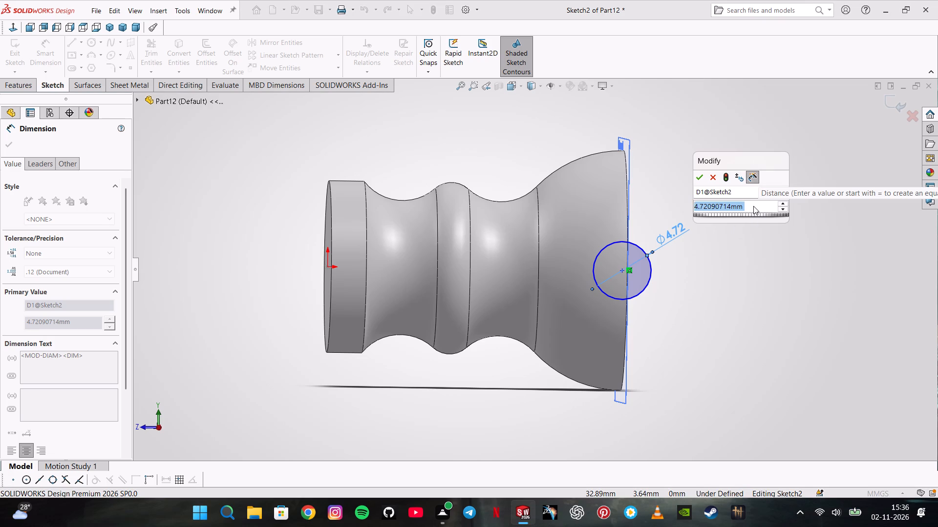
pyautogui.press('8')
pyautogui.press('Return')
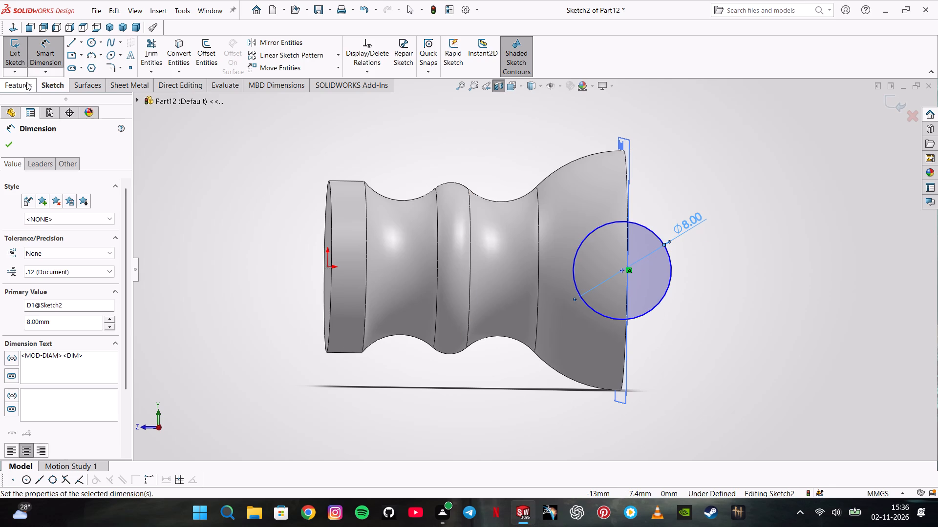
# Extrude-cut the 8 mm circle from the Right Plane sketch Through All in one direction.
pyautogui.moveTo(402, 257); pyautogui.dragTo(366, 187, button='middle')
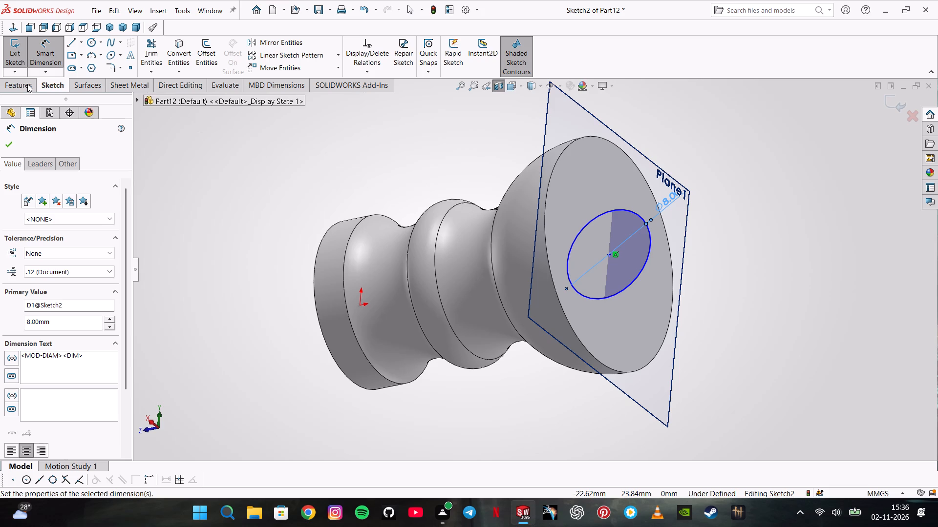
pyautogui.click(27, 84)
pyautogui.click(197, 53)
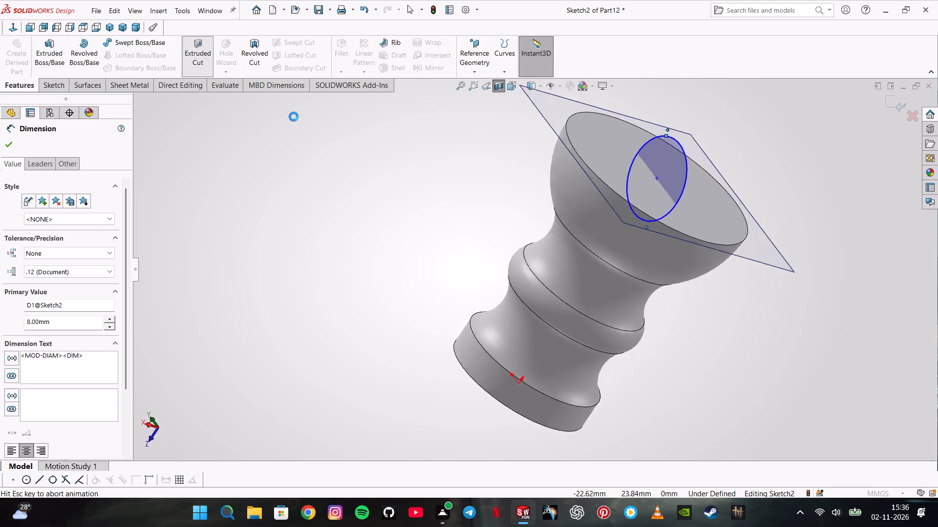
pyautogui.moveTo(377, 174); pyautogui.dragTo(378, 174, button='middle')
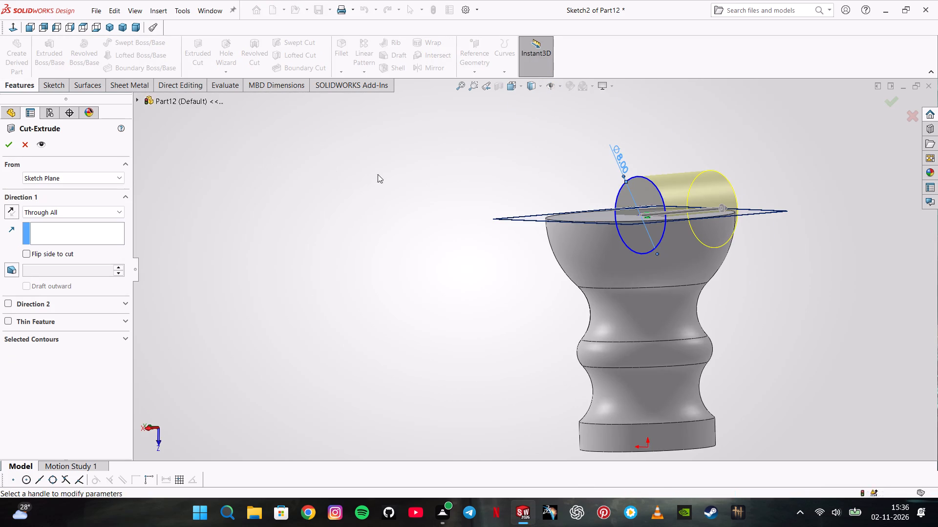
pyautogui.moveTo(378, 174); pyautogui.dragTo(360, 227, button='middle')
pyautogui.click(4, 146)
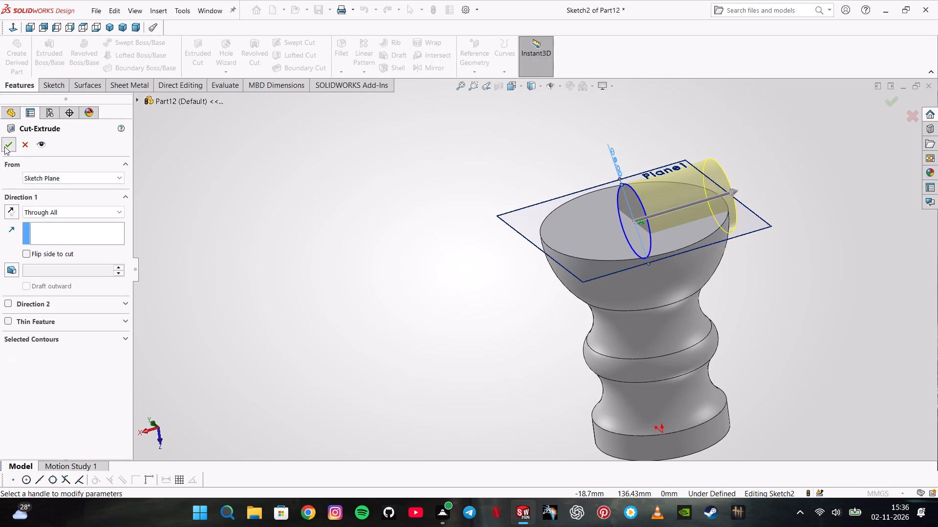
# Start a sketch on the Top Plane and draw a circle about 6.7 mm in diameter, centred where the part's axis meets Plane1.
pyautogui.moveTo(396, 173); pyautogui.dragTo(415, 192, button='middle')
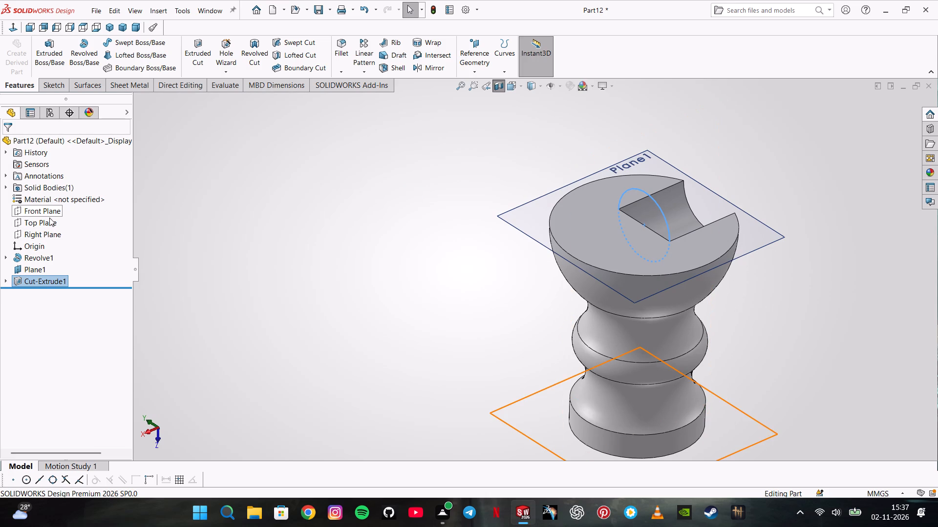
pyautogui.click(49, 218)
pyautogui.click(57, 210)
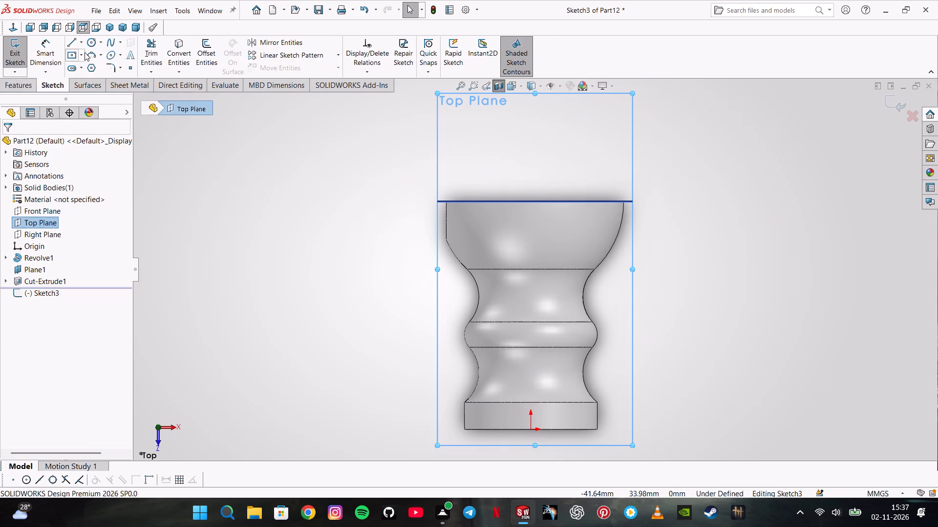
pyautogui.click(90, 41)
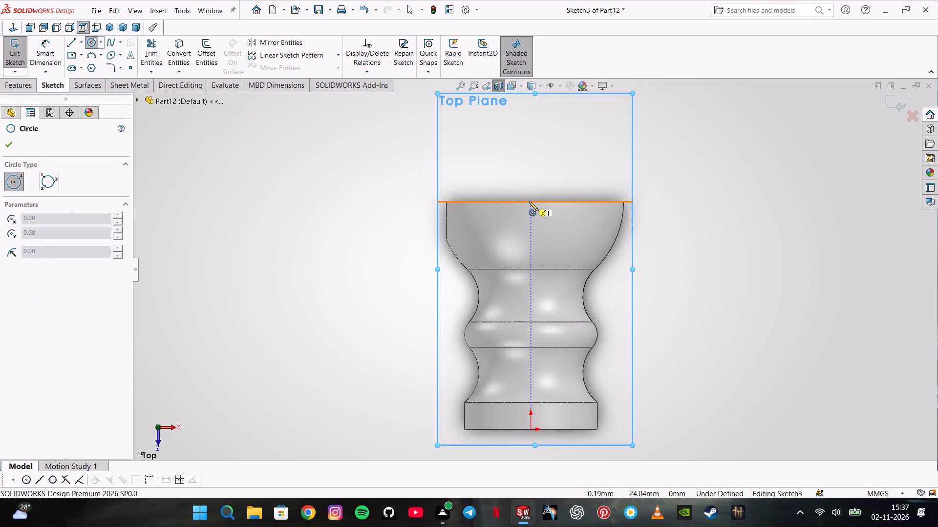
pyautogui.click(531, 201)
pyautogui.click(545, 173)
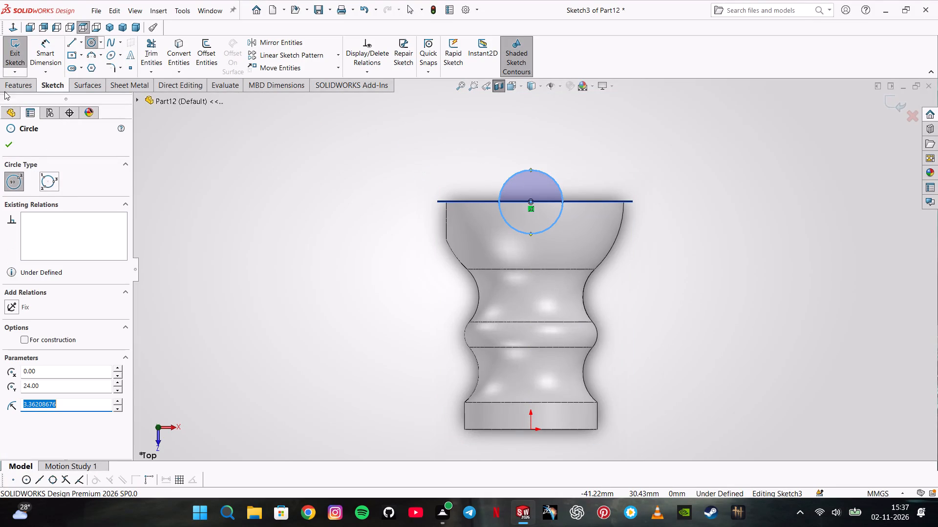
# Dimension the circle's diameter on the Top Plane as 8 mm.
pyautogui.click(41, 51)
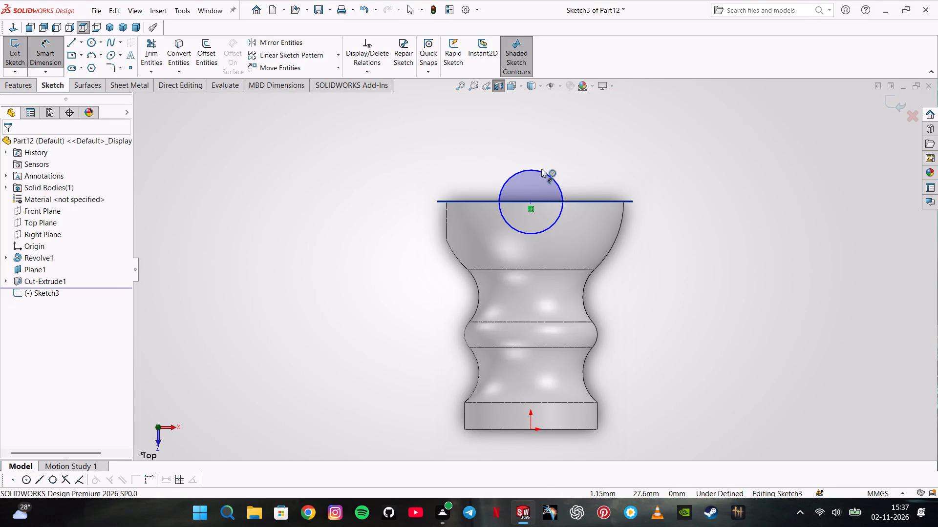
pyautogui.click(539, 171)
pyautogui.click(504, 159)
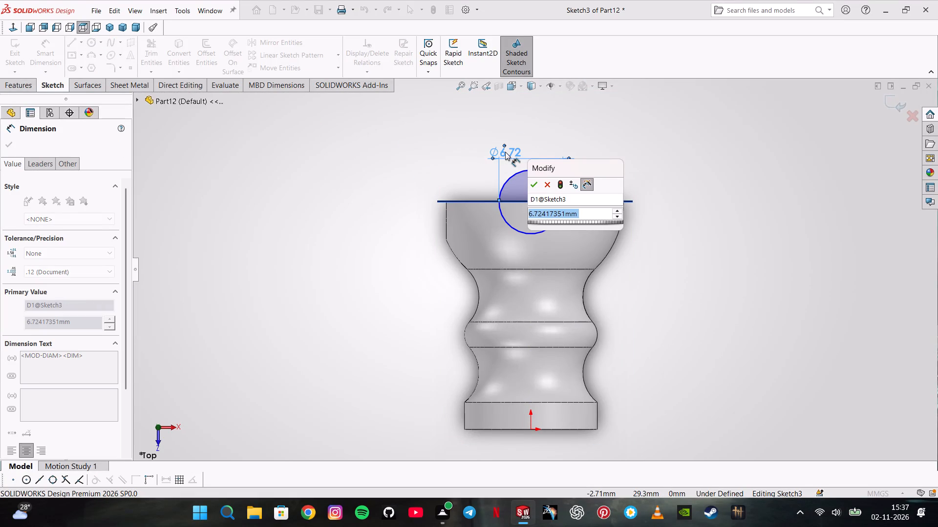
pyautogui.press('8')
pyautogui.press('Return')
# Extrude-cut the 8 mm circle from the Top Plane sketch Through All in one direction.
pyautogui.scroll(1, 505, 152)
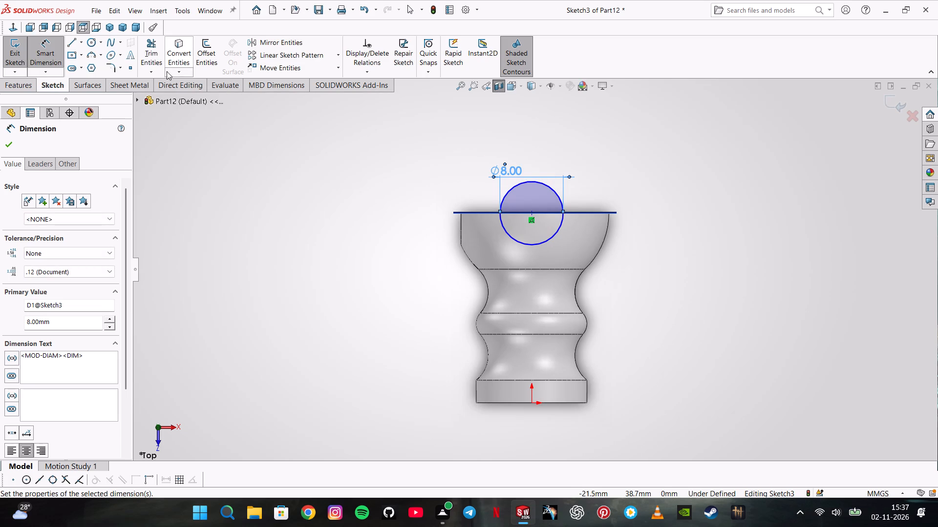
pyautogui.click(27, 85)
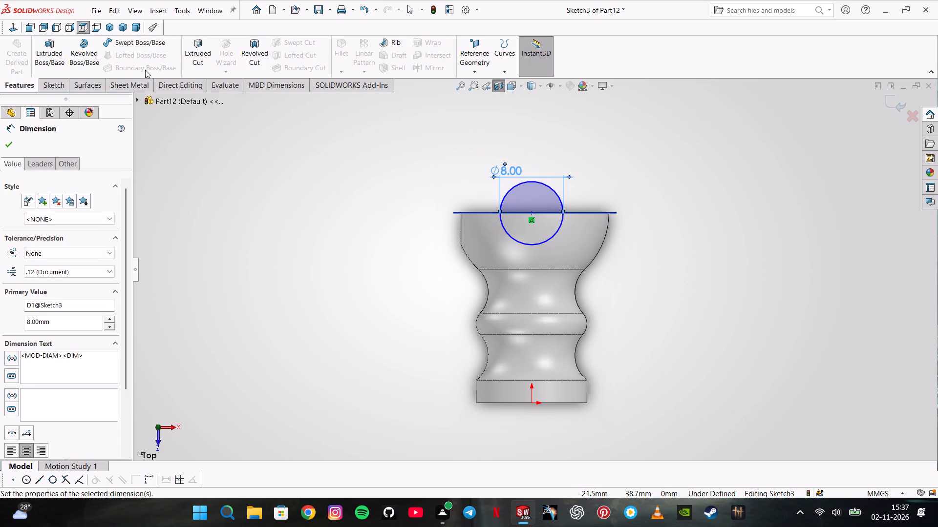
pyautogui.click(195, 60)
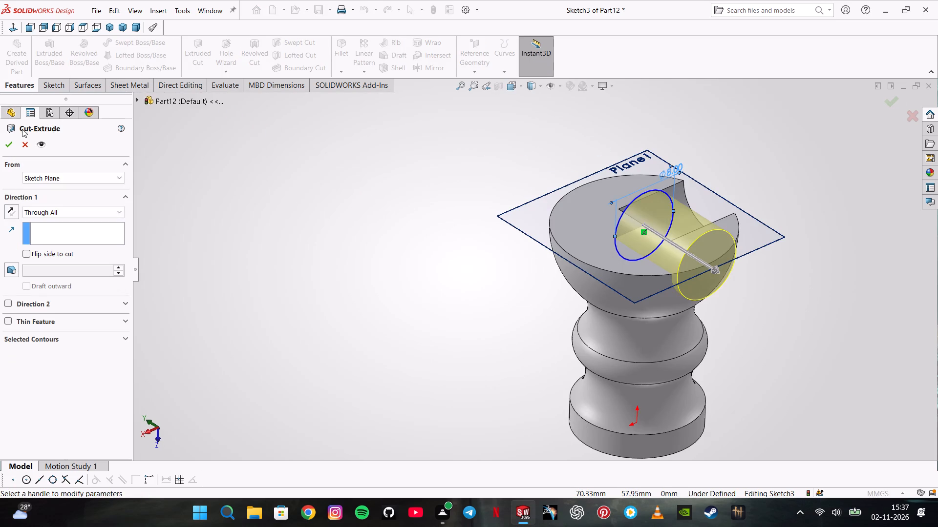
pyautogui.click(12, 143)
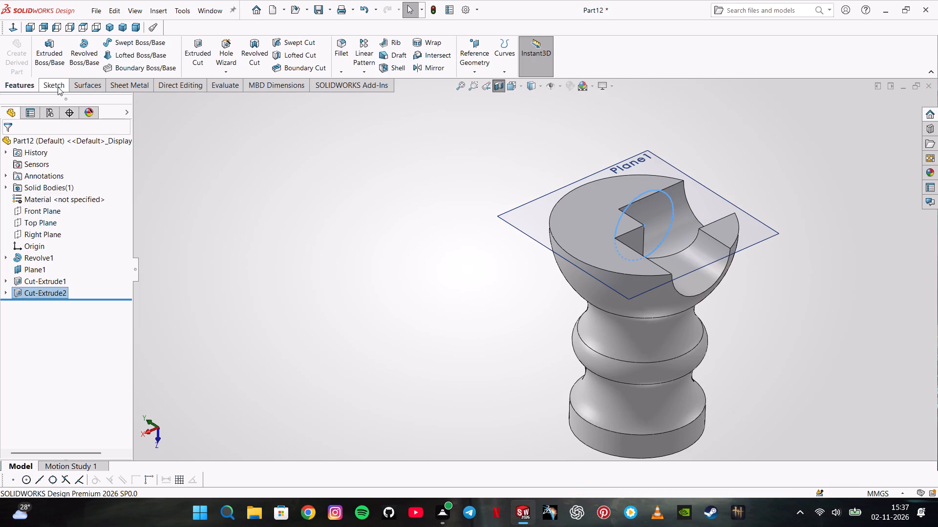
# Edit the Top Plane cut to Blind 10 mm in Direction 1 and add Direction 2 as Through All.
pyautogui.rightClick(15, 298)
pyautogui.click(28, 269)
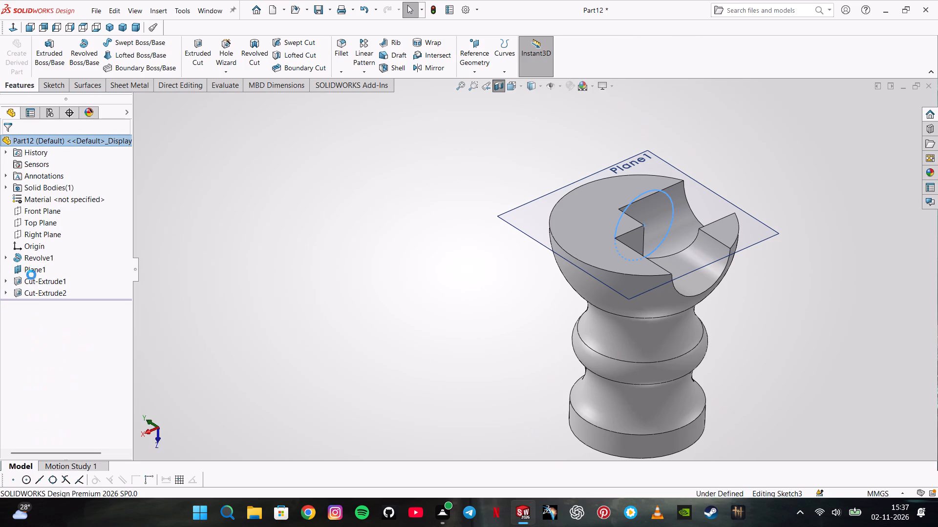
pyautogui.click(64, 209)
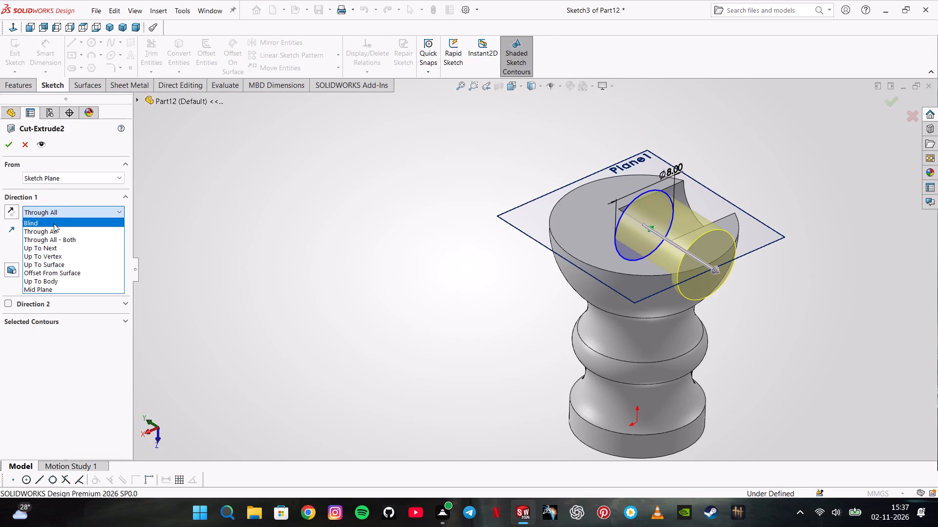
pyautogui.click(67, 208)
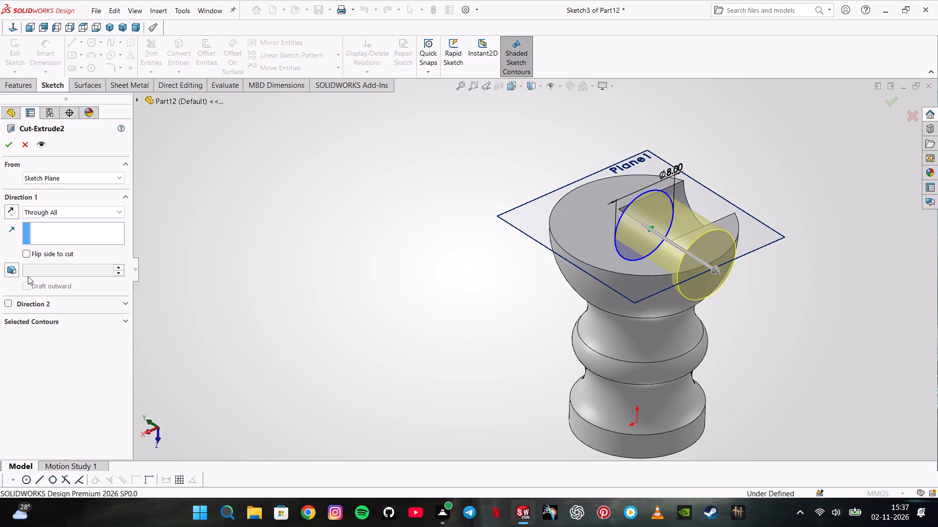
pyautogui.click(74, 209)
pyautogui.click(69, 222)
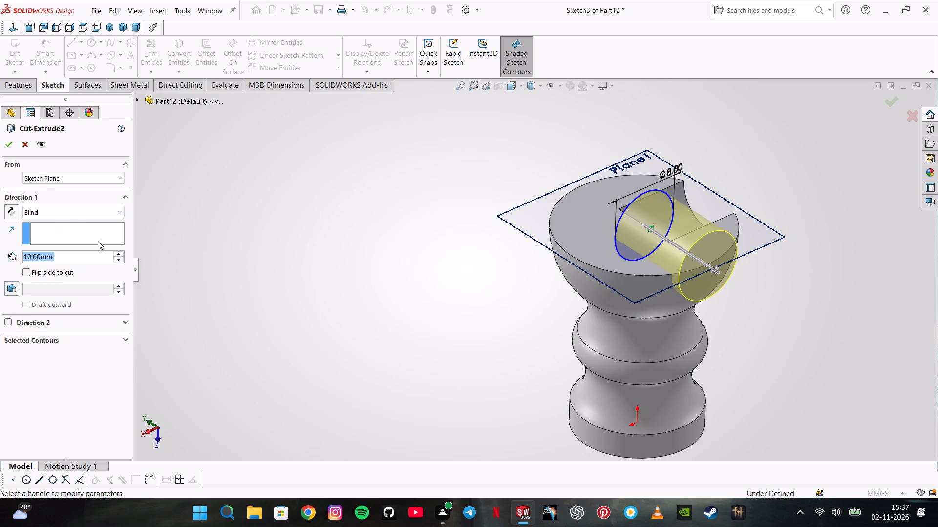
pyautogui.click(6, 320)
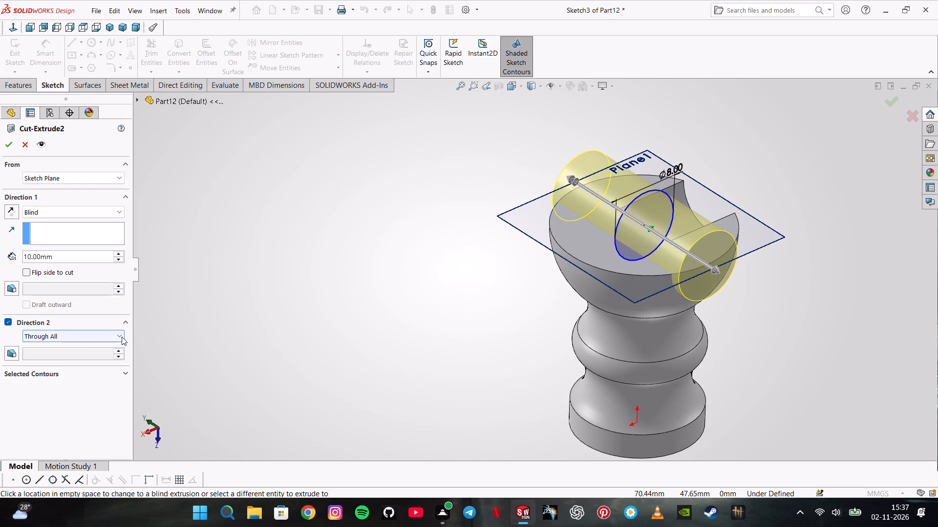
pyautogui.press('4')
pyautogui.press('Return')
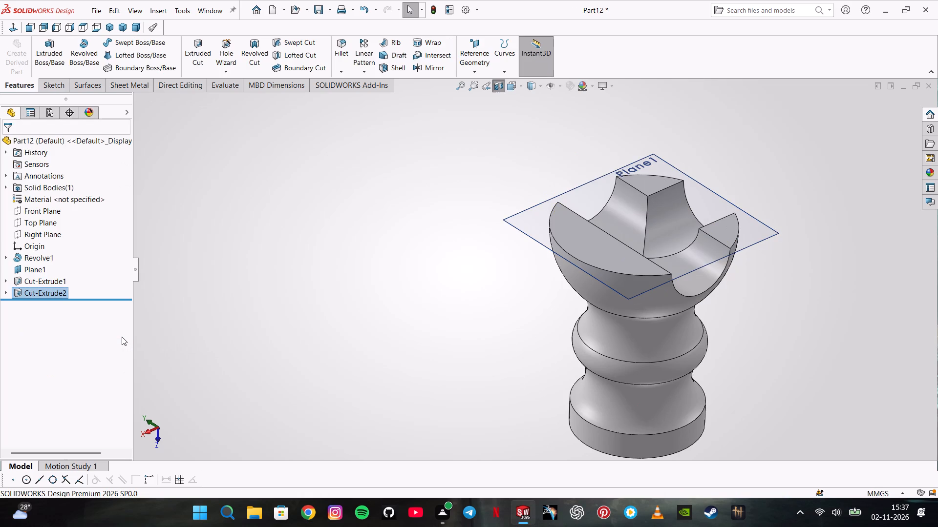
# Edit the Top Plane cut again, setting Direction 2 to Blind with a depth of 4 mm.
pyautogui.rightClick(29, 297)
pyautogui.click(43, 275)
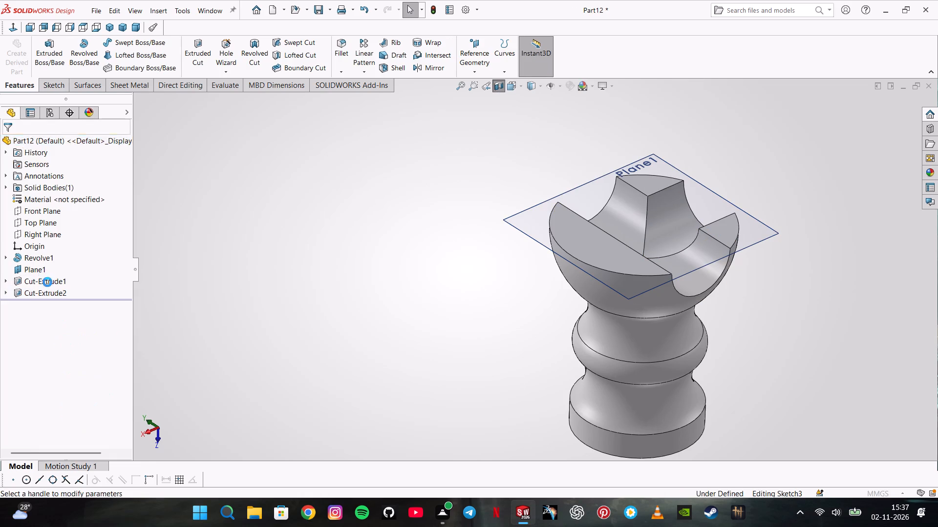
pyautogui.click(42, 338)
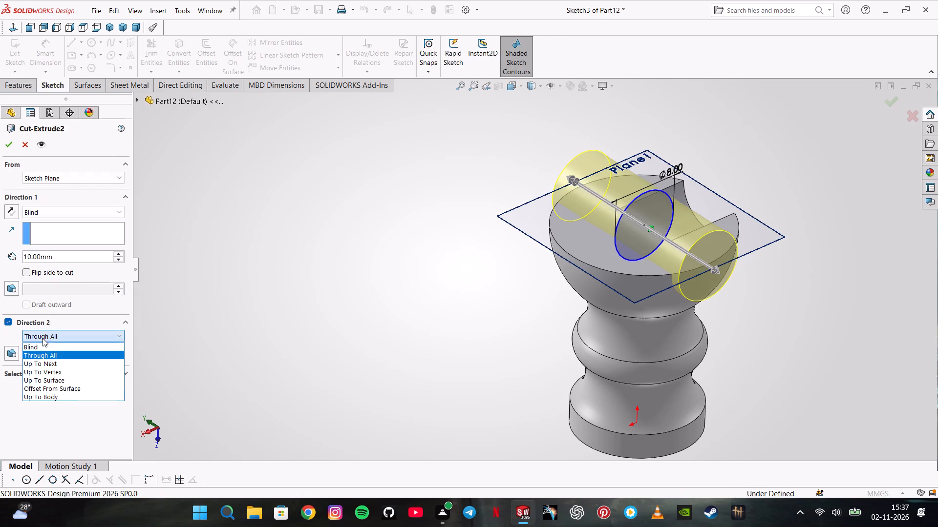
pyautogui.click(48, 346)
pyautogui.press('4')
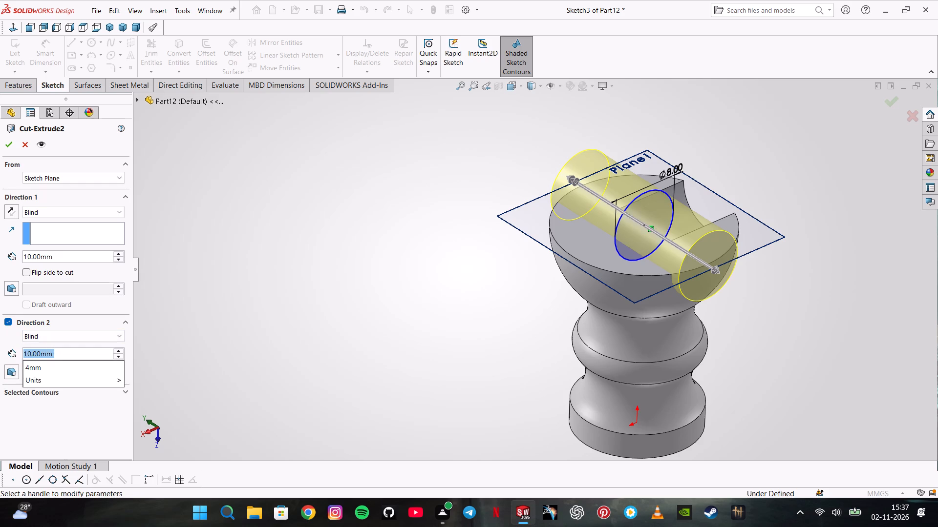
pyautogui.press('Return')
pyautogui.moveTo(436, 250); pyautogui.dragTo(457, 287, button='middle')
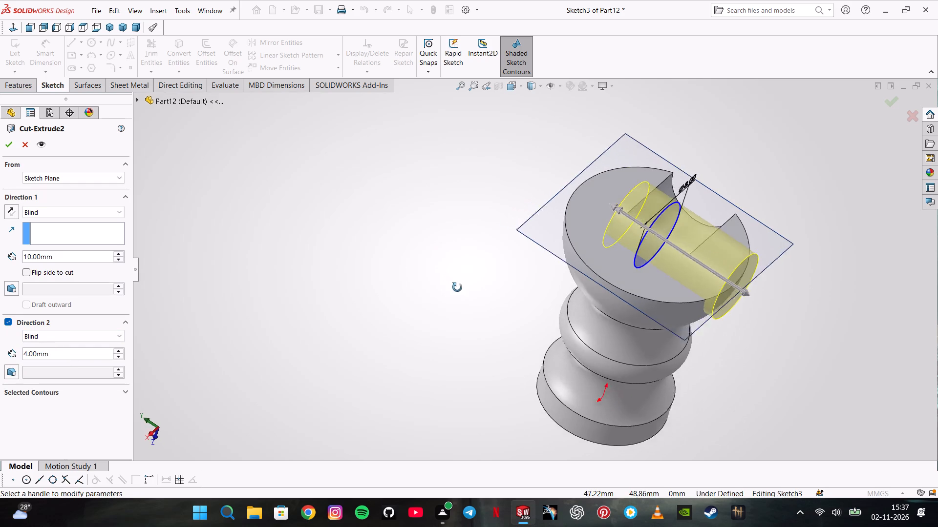
pyautogui.moveTo(457, 287); pyautogui.dragTo(480, 312, button='middle')
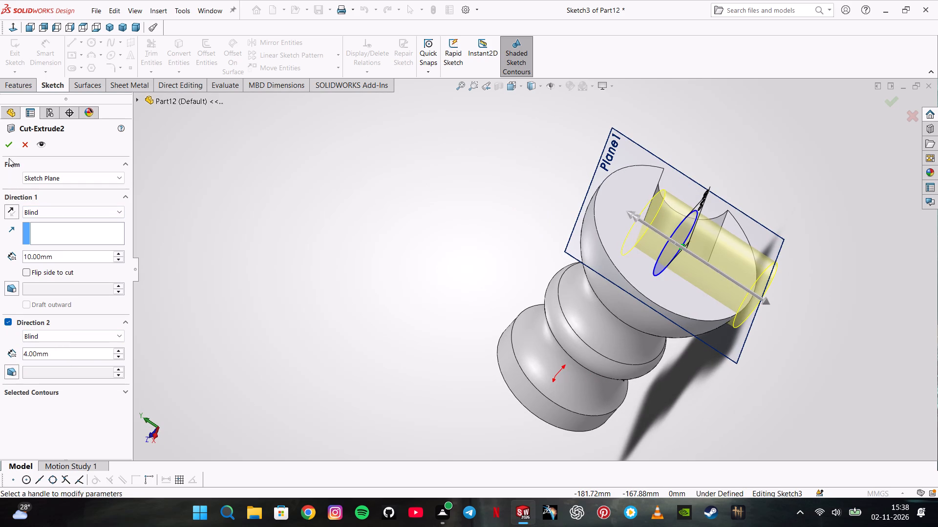
pyautogui.click(12, 148)
# Edit the Right Plane cut to add a Direction 2 cut, Blind with a depth of 4 mm.
pyautogui.moveTo(515, 224); pyautogui.dragTo(499, 227, button='middle')
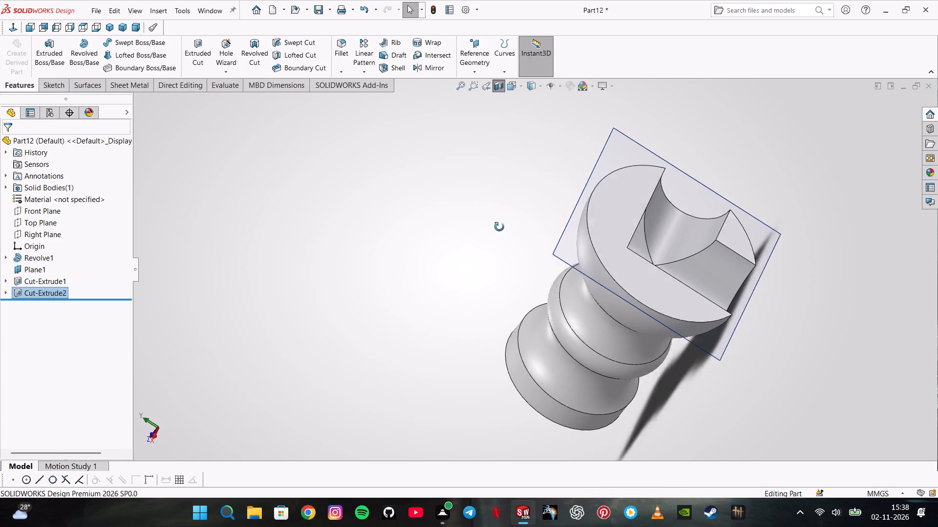
pyautogui.moveTo(499, 227); pyautogui.dragTo(507, 195, button='middle')
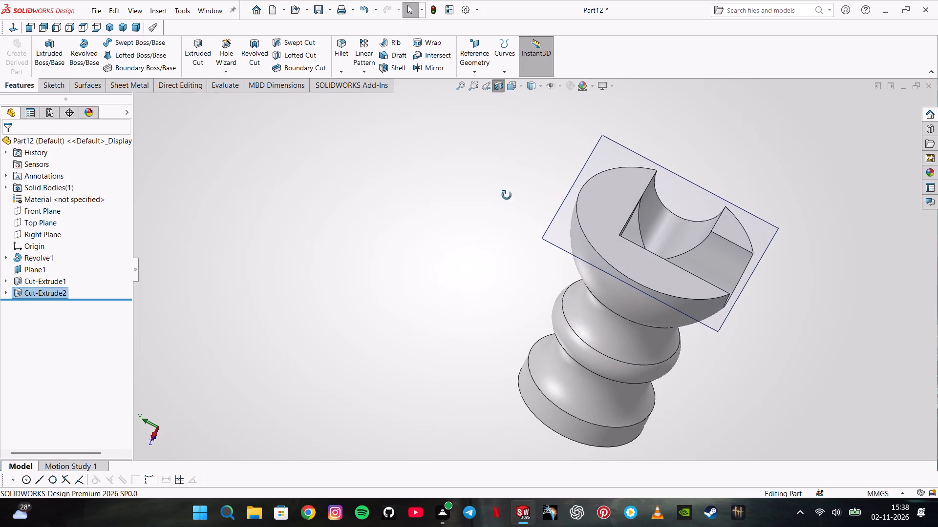
pyautogui.moveTo(507, 195); pyautogui.dragTo(449, 209, button='middle')
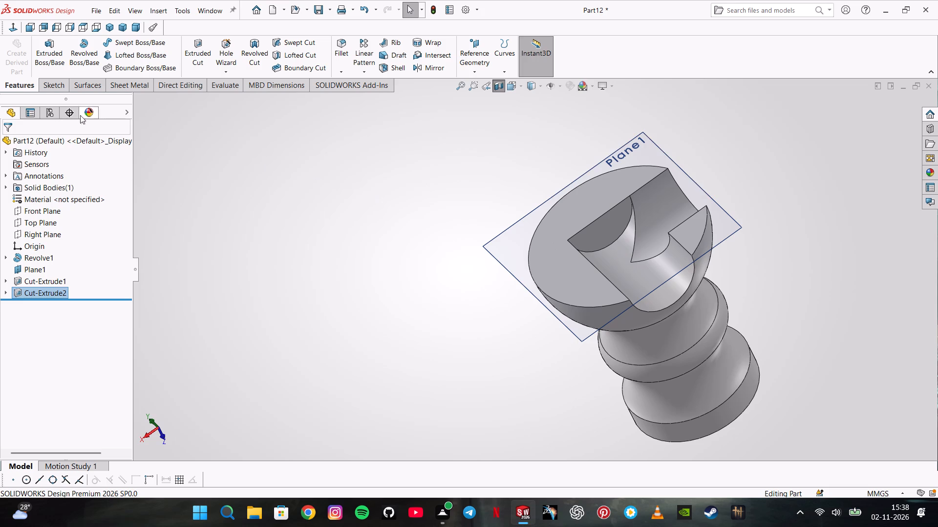
pyautogui.rightClick(17, 280)
pyautogui.click(29, 253)
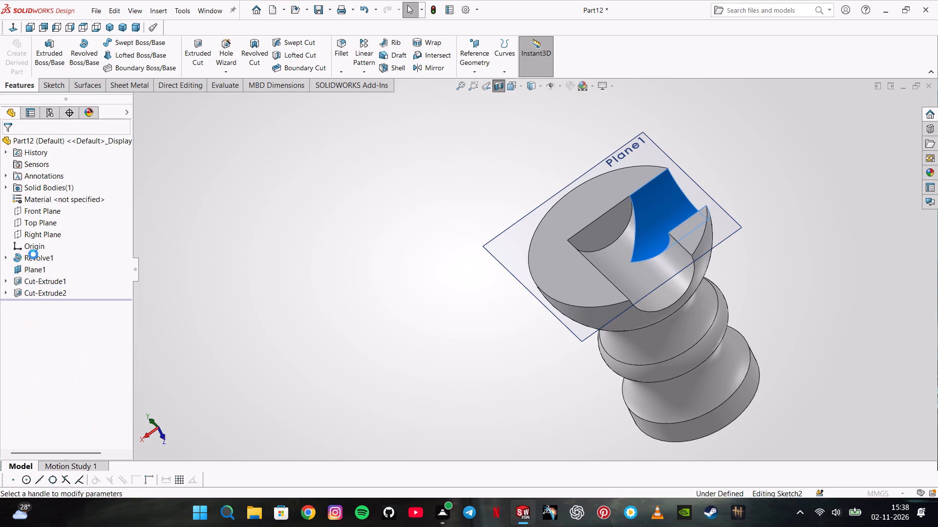
pyautogui.moveTo(349, 247); pyautogui.dragTo(364, 323, button='middle')
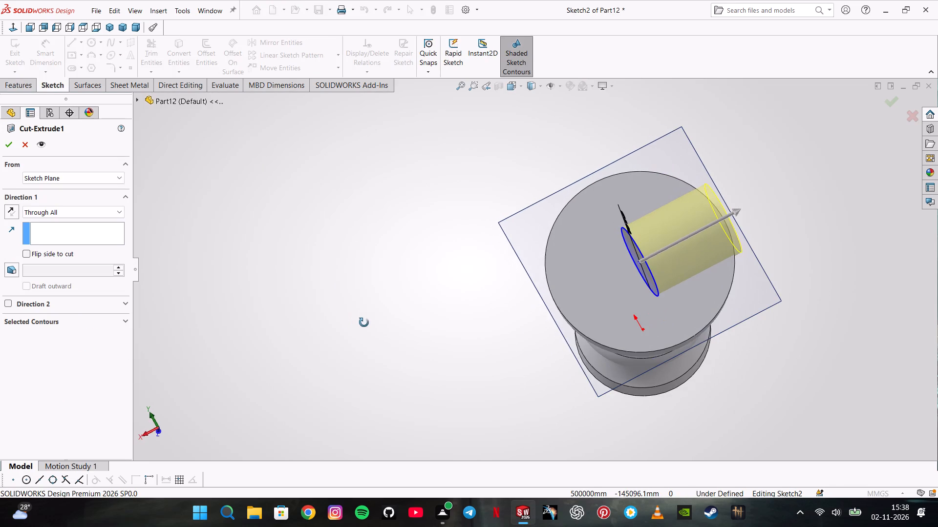
pyautogui.moveTo(364, 323); pyautogui.dragTo(367, 322, button='middle')
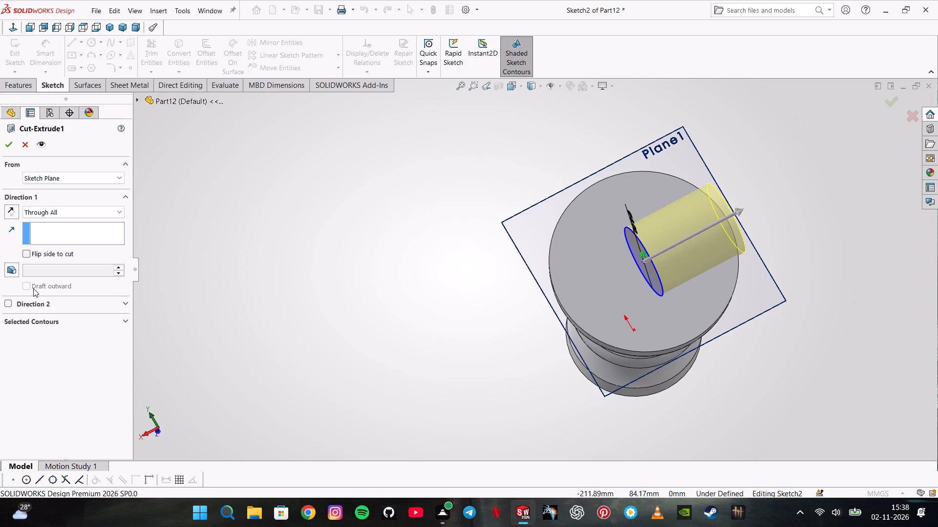
pyautogui.click(6, 303)
pyautogui.click(31, 317)
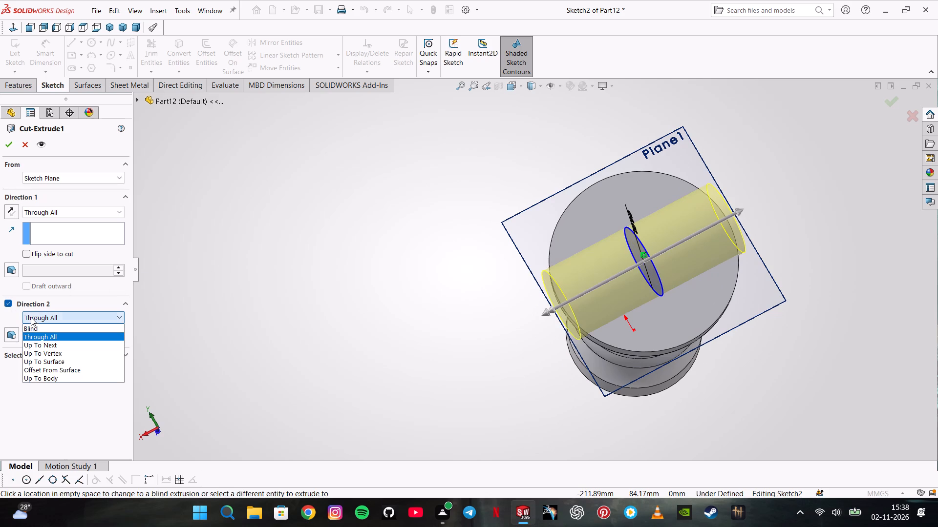
pyautogui.click(39, 326)
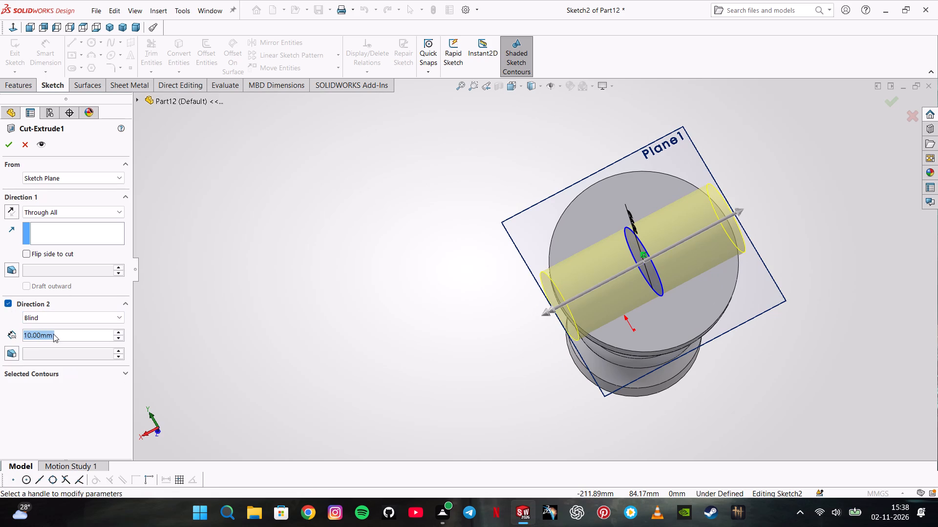
pyautogui.press('4')
pyautogui.press('Return')
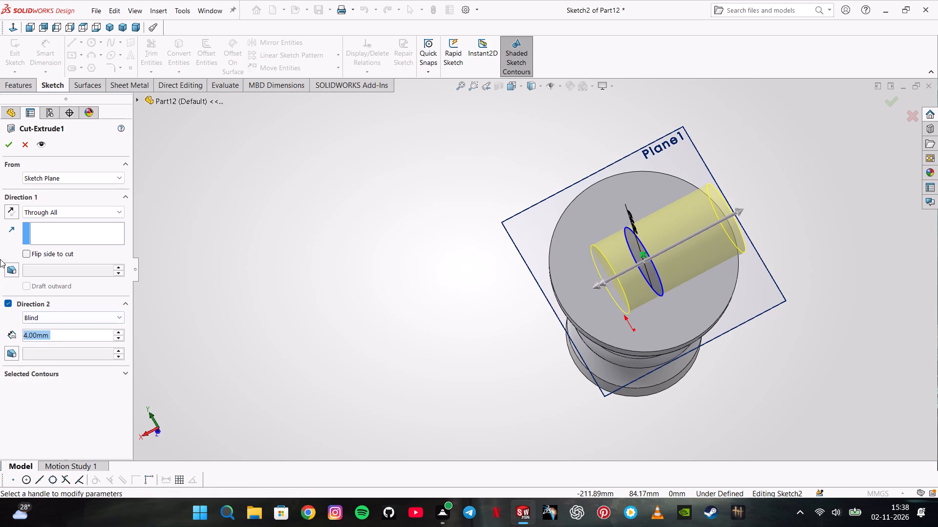
pyautogui.press('Return')
# Examine the intersecting holes in the ball, first sectioned and then with the section view turned off.
pyautogui.moveTo(471, 243); pyautogui.dragTo(477, 292, button='middle')
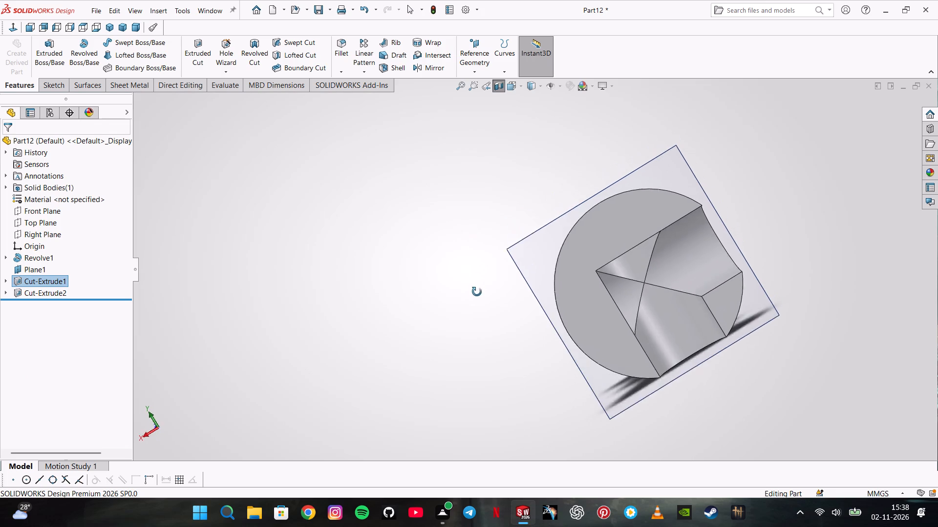
pyautogui.moveTo(477, 292); pyautogui.dragTo(465, 211, button='middle')
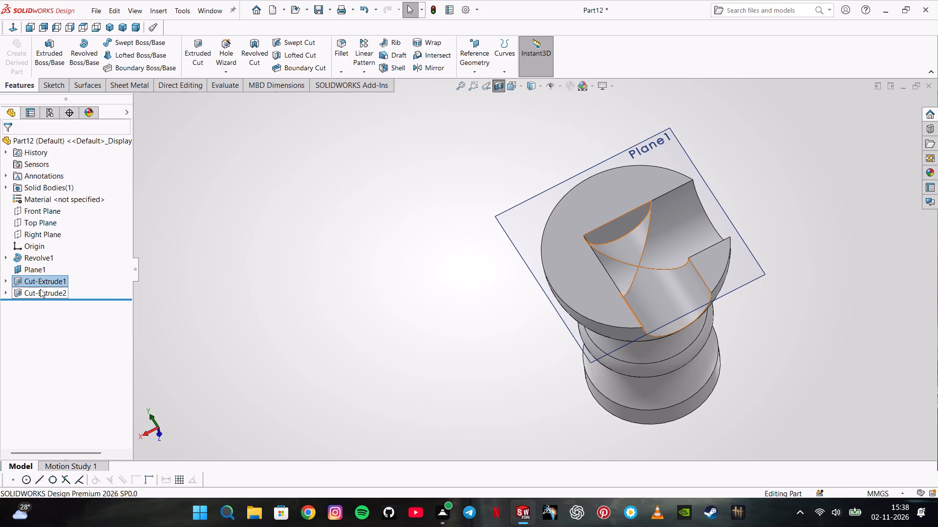
pyautogui.click(496, 87)
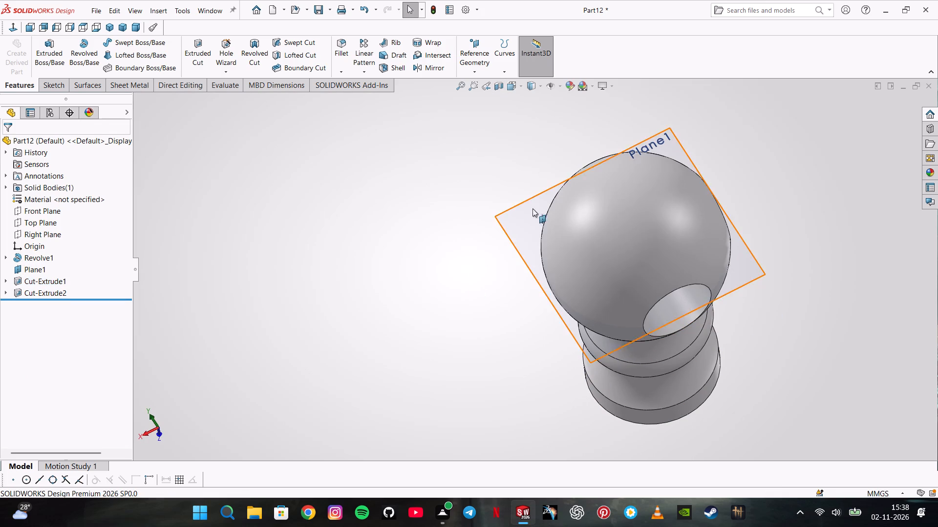
pyautogui.moveTo(545, 288); pyautogui.dragTo(519, 238, button='middle')
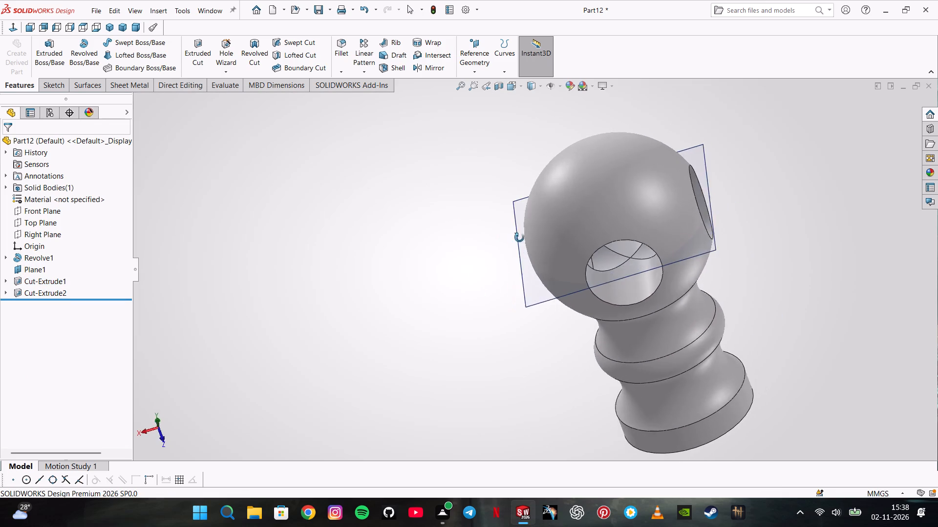
pyautogui.moveTo(519, 238); pyautogui.dragTo(534, 203, button='middle')
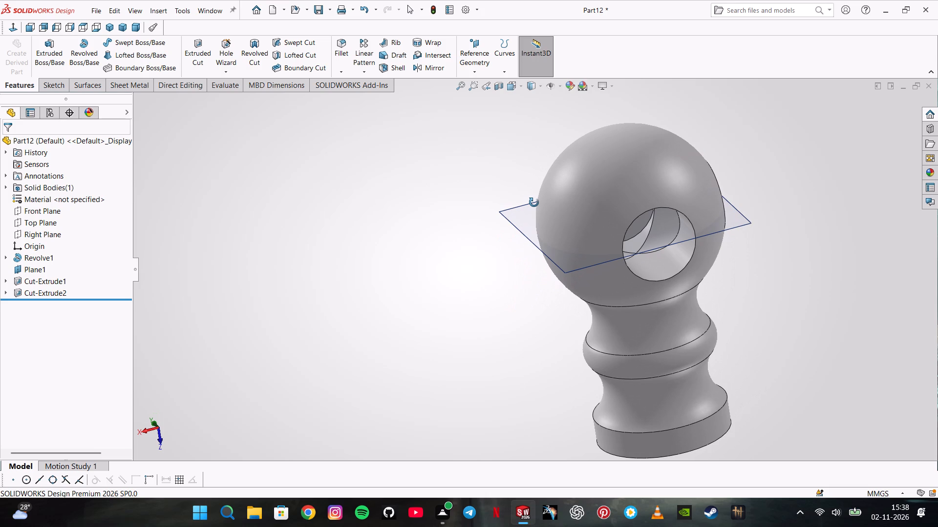
pyautogui.moveTo(534, 203); pyautogui.dragTo(534, 202, button='middle')
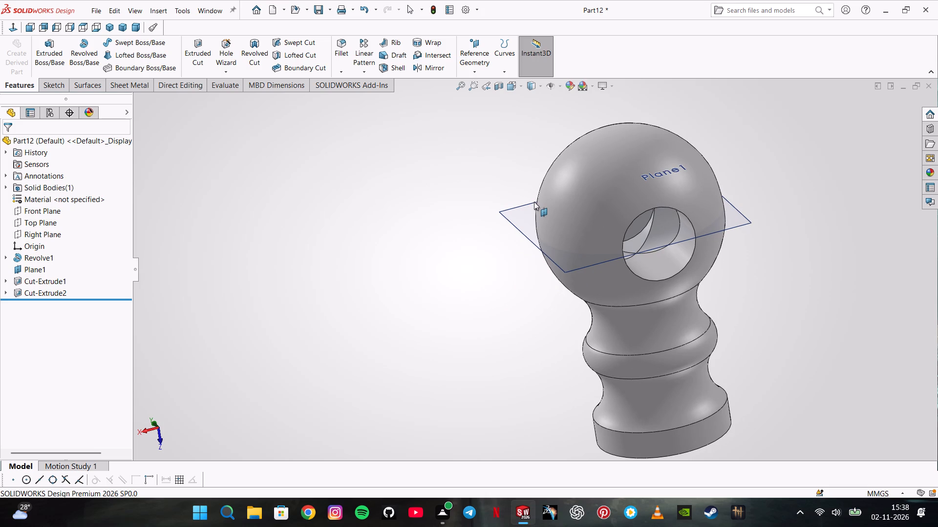
pyautogui.scroll(1, 531, 204)
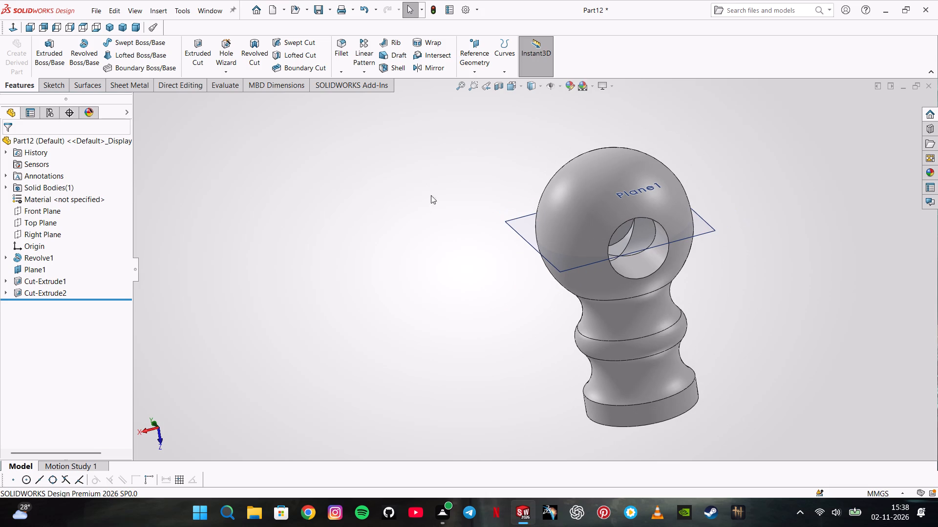
# Start a section view, clear its Front Plane and Plane1 references, and section the part along the Top Plane to view the holes.
pyautogui.click(497, 86)
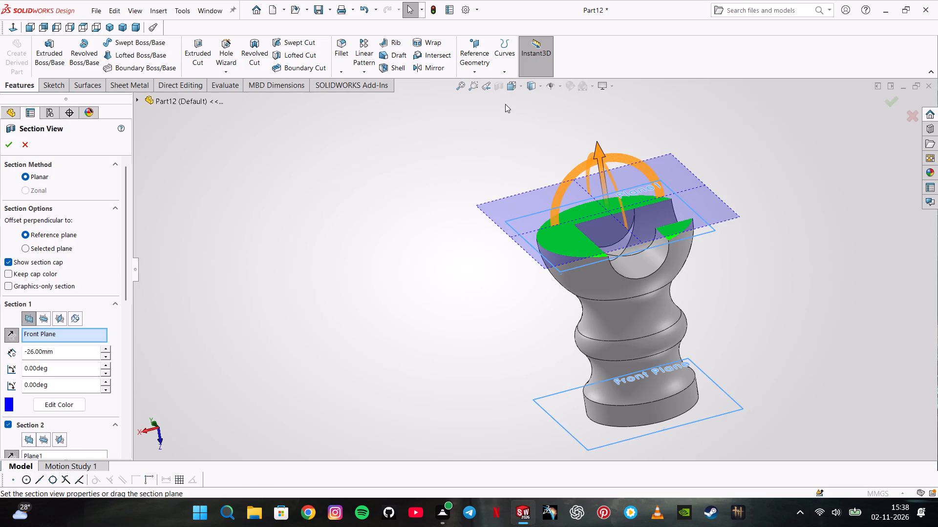
pyautogui.rightClick(64, 328)
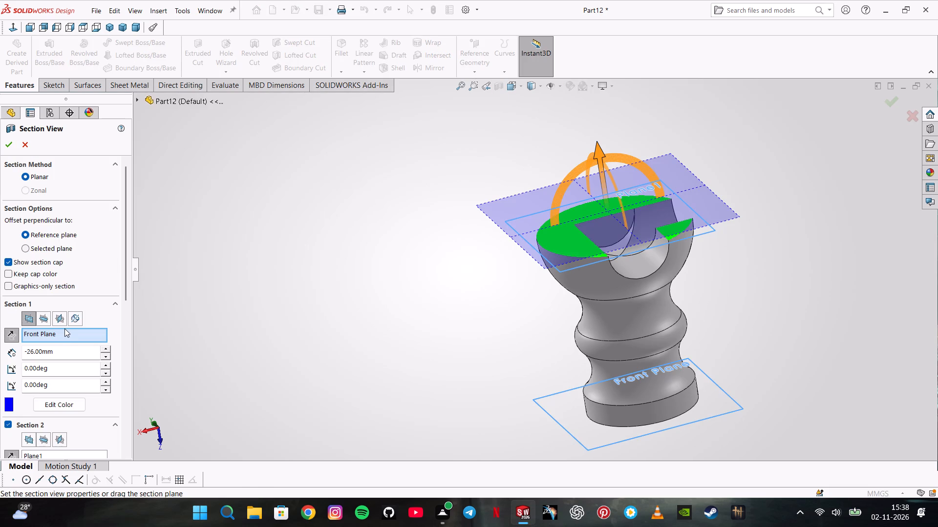
pyautogui.rightClick(65, 331)
pyautogui.click(82, 346)
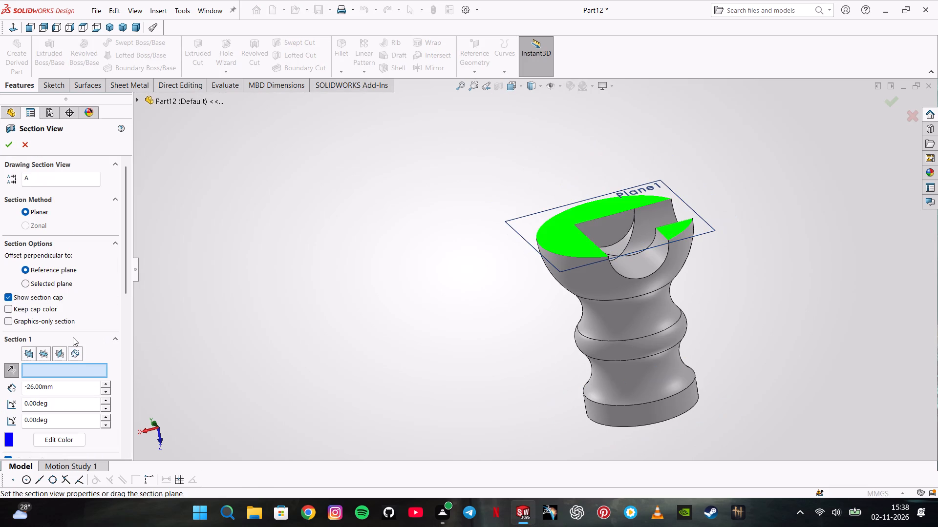
pyautogui.scroll(3, 44, 292)
pyautogui.scroll(-3, 44, 292)
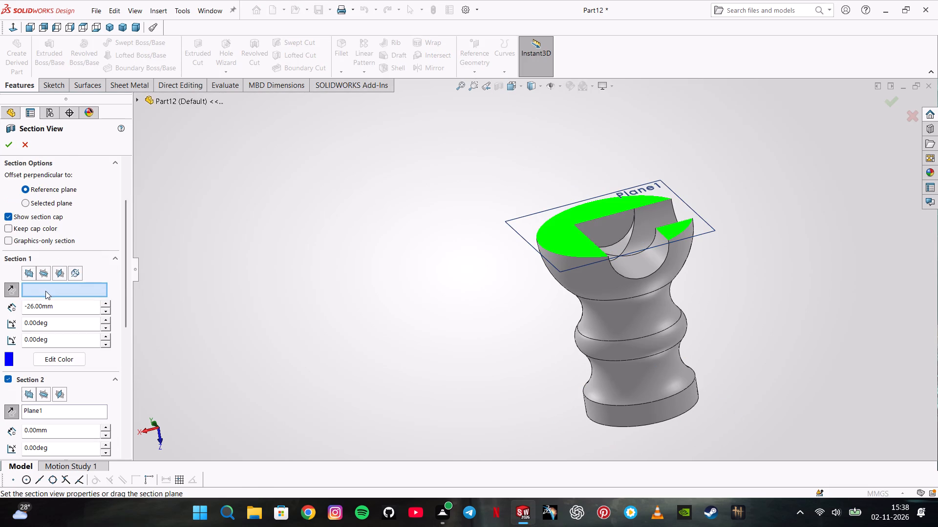
pyautogui.scroll(-2, 45, 291)
pyautogui.rightClick(33, 406)
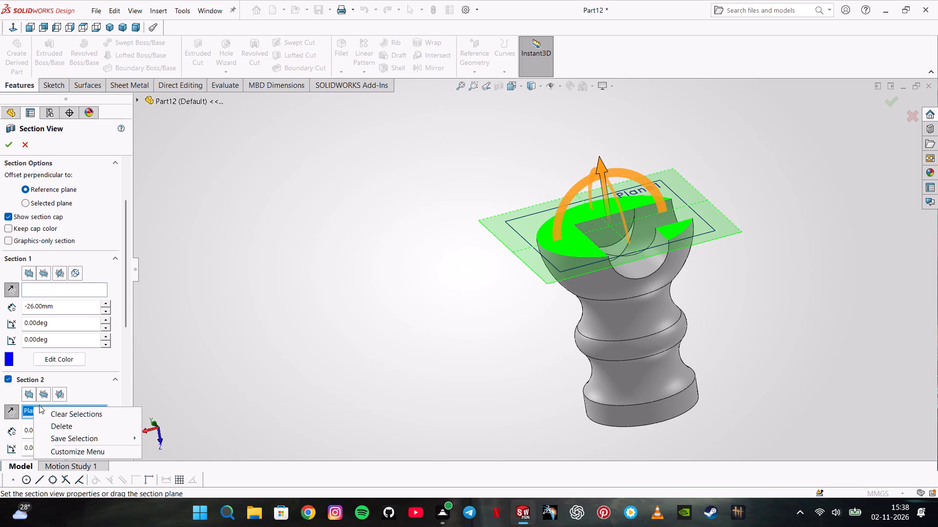
pyautogui.click(51, 415)
pyautogui.click(36, 297)
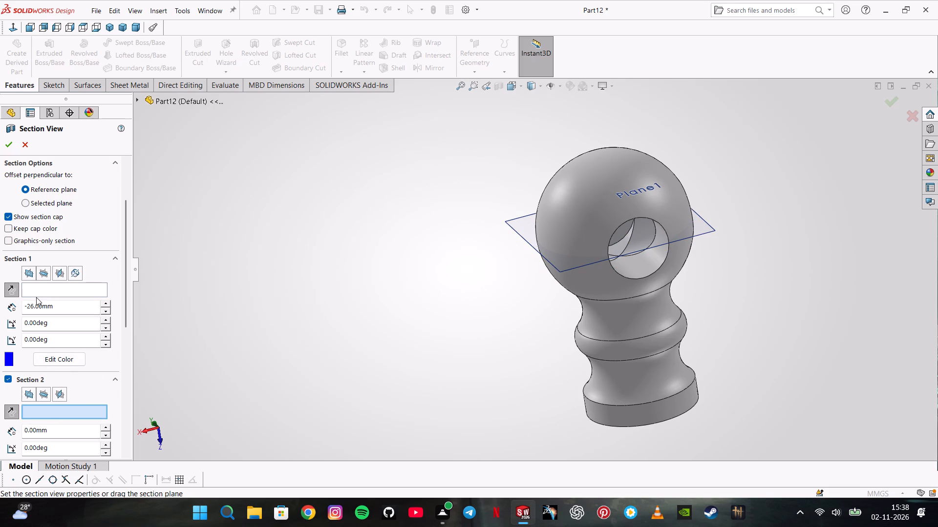
pyautogui.click(137, 99)
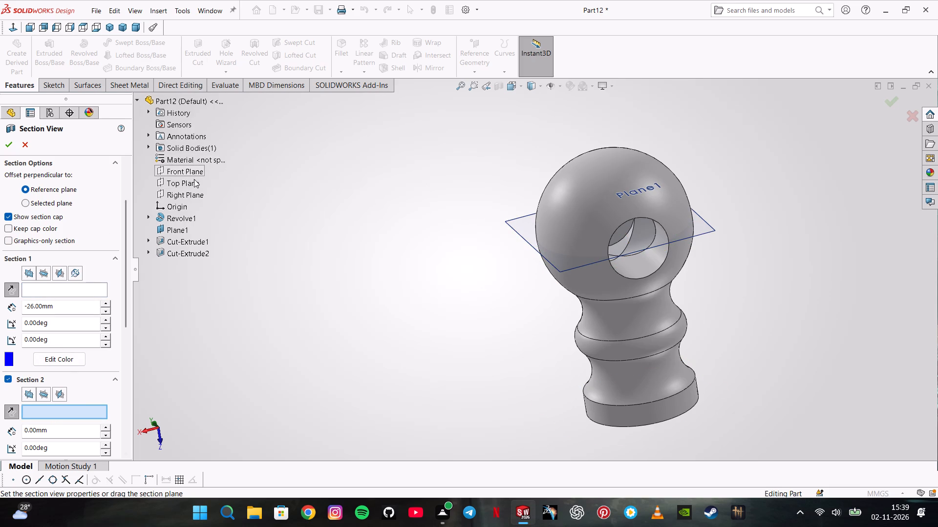
pyautogui.click(194, 181)
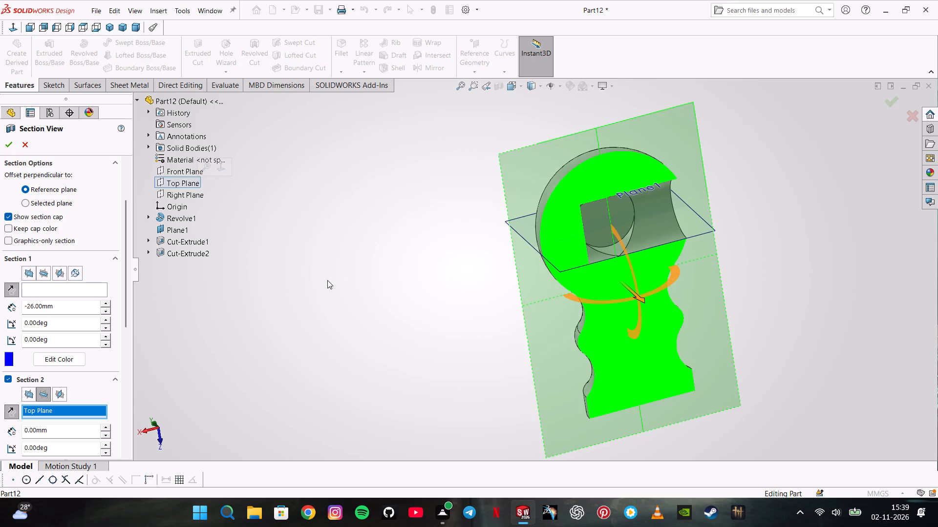
pyautogui.click(318, 282)
pyautogui.moveTo(478, 228); pyautogui.dragTo(464, 204, button='middle')
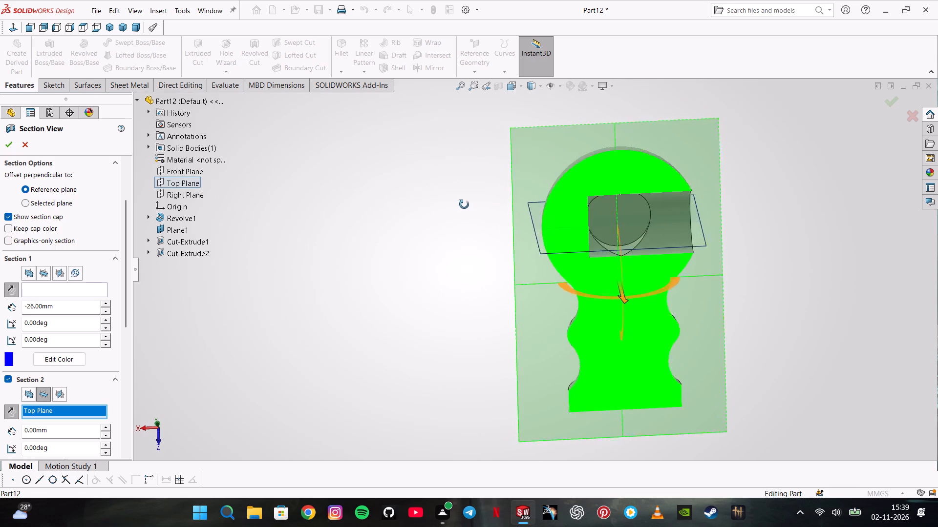
pyautogui.moveTo(464, 204); pyautogui.dragTo(448, 209, button='middle')
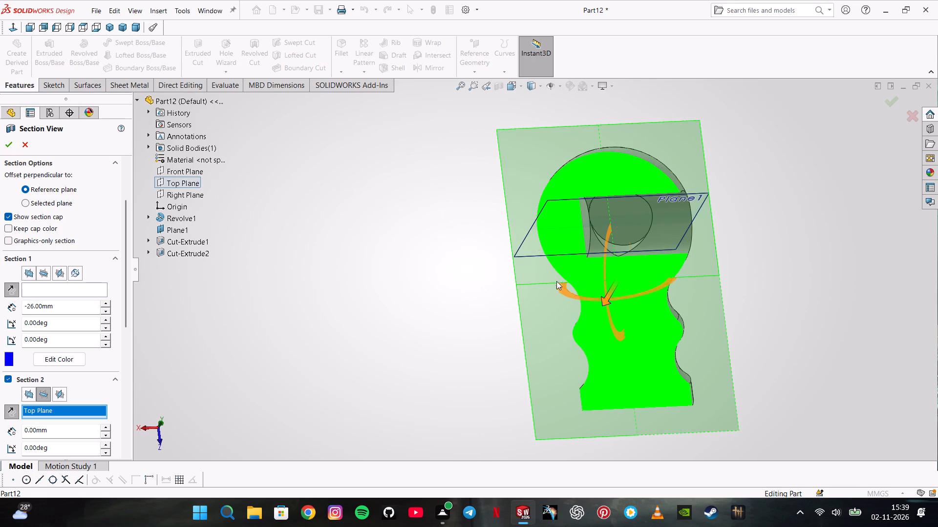
# Swivel the Top Plane section through several angles to examine the holes, and exit the section view without keeping it.
pyautogui.moveTo(575, 295); pyautogui.dragTo(615, 296)
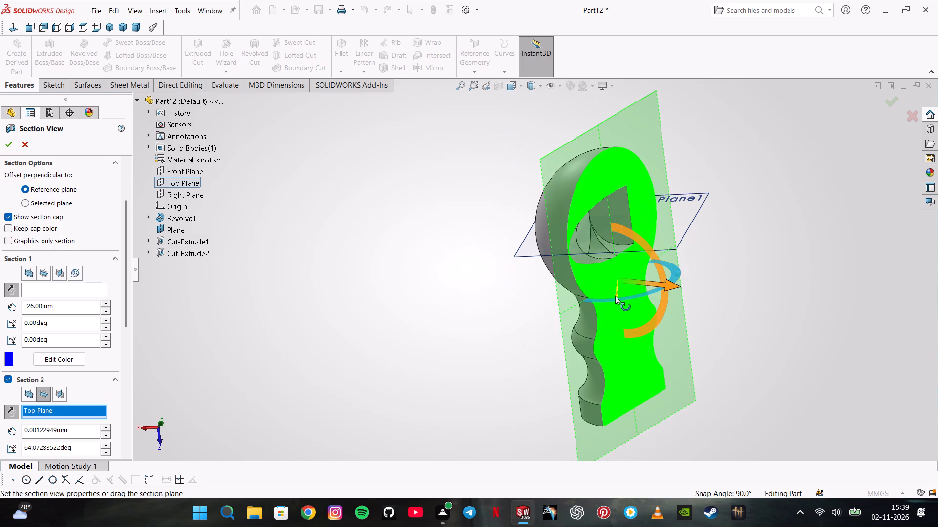
pyautogui.moveTo(615, 296); pyautogui.dragTo(625, 290)
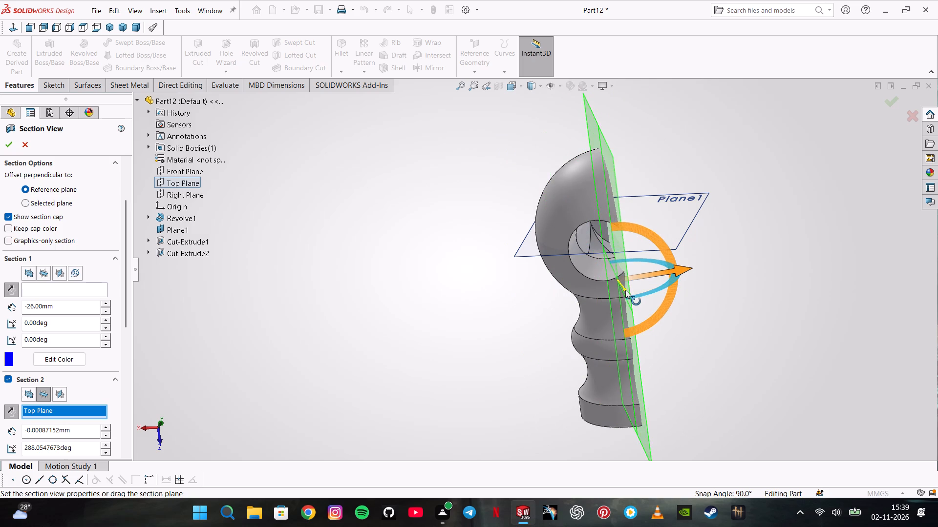
pyautogui.moveTo(625, 290); pyautogui.dragTo(535, 275)
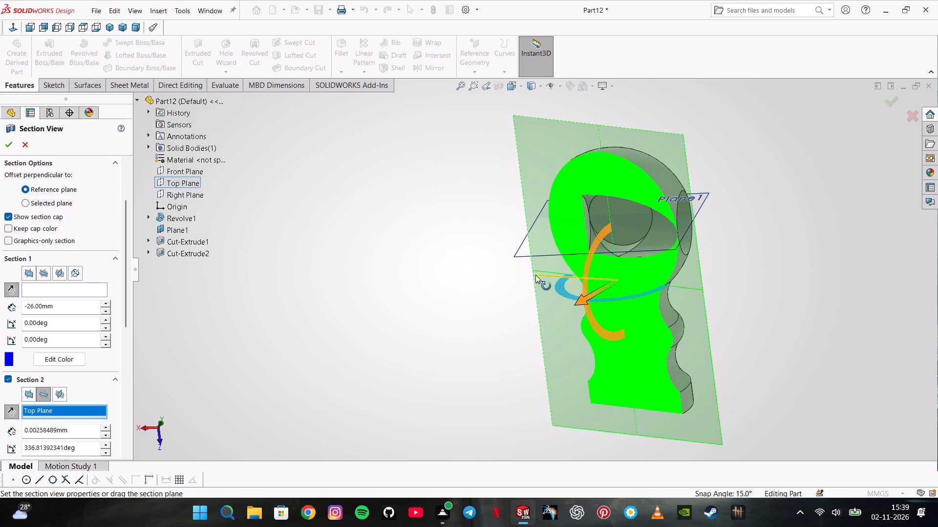
pyautogui.moveTo(535, 275); pyautogui.dragTo(519, 275)
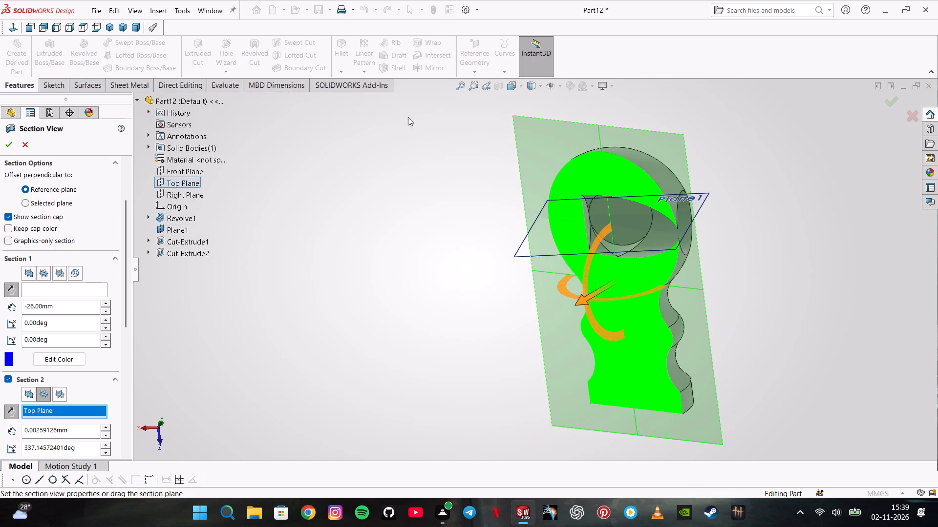
pyautogui.click(21, 142)
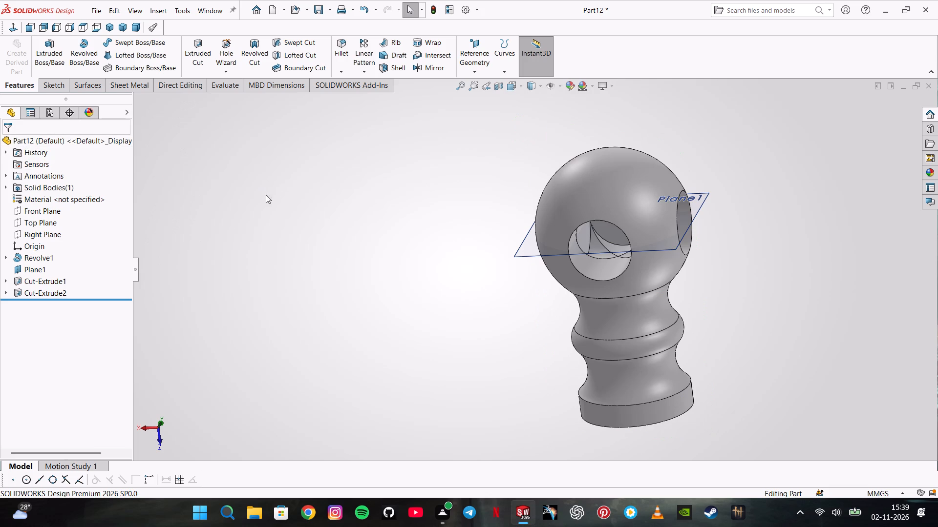
# Hide Plane1 in the model.
pyautogui.rightClick(38, 267)
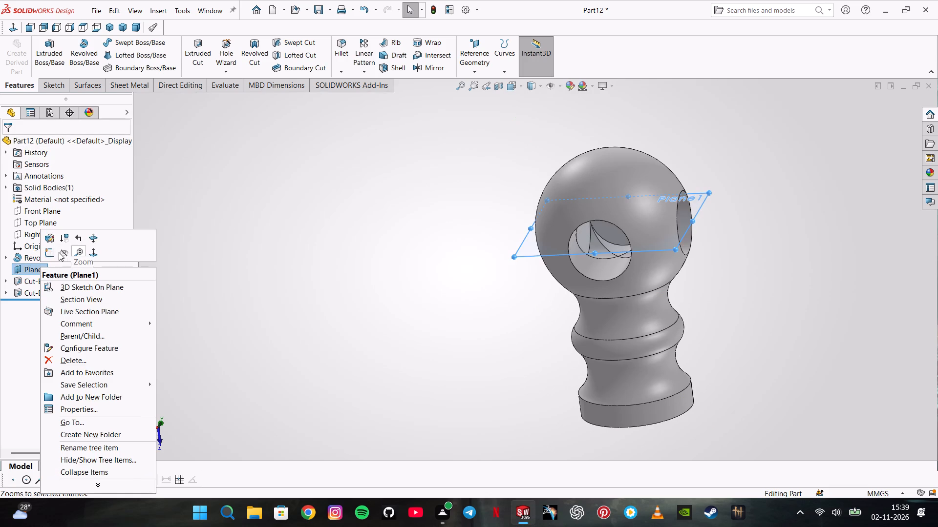
pyautogui.click(59, 252)
pyautogui.moveTo(530, 237); pyautogui.dragTo(526, 262, button='middle')
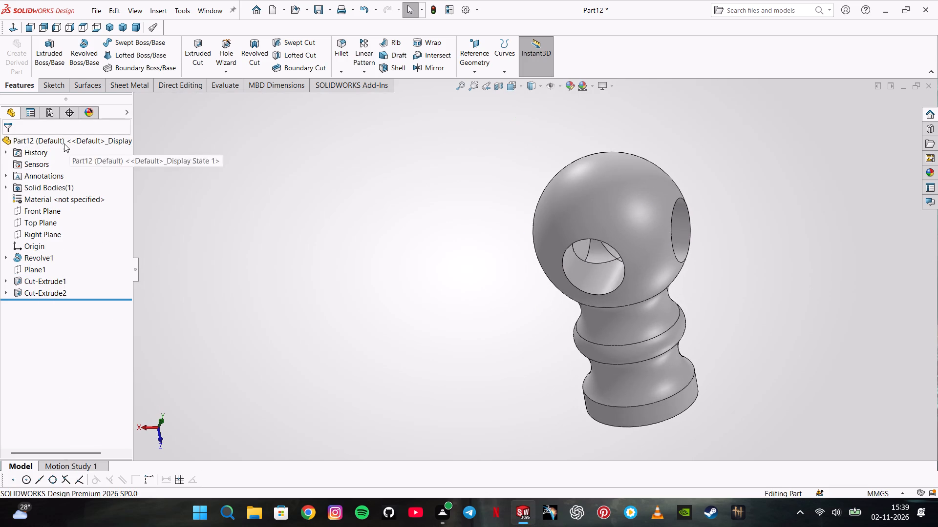
# Save the part as Part12.SLDPRT in the LEVEL6 folder.
pyautogui.click(111, 20)
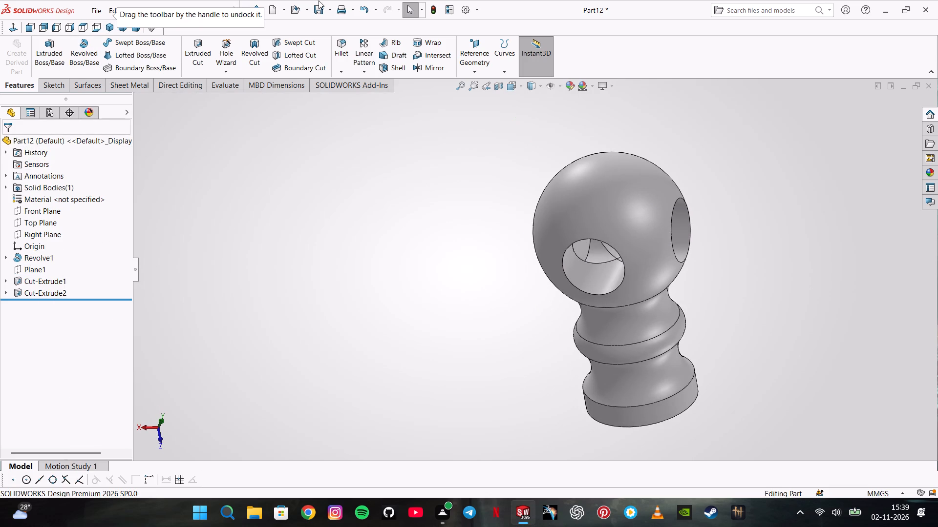
pyautogui.click(319, 8)
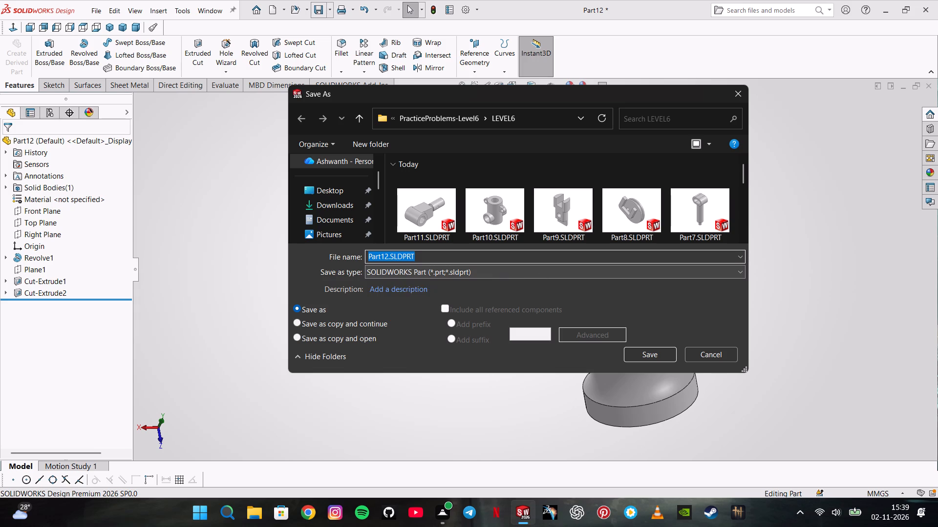
pyautogui.click(669, 346)
pyautogui.click(652, 351)
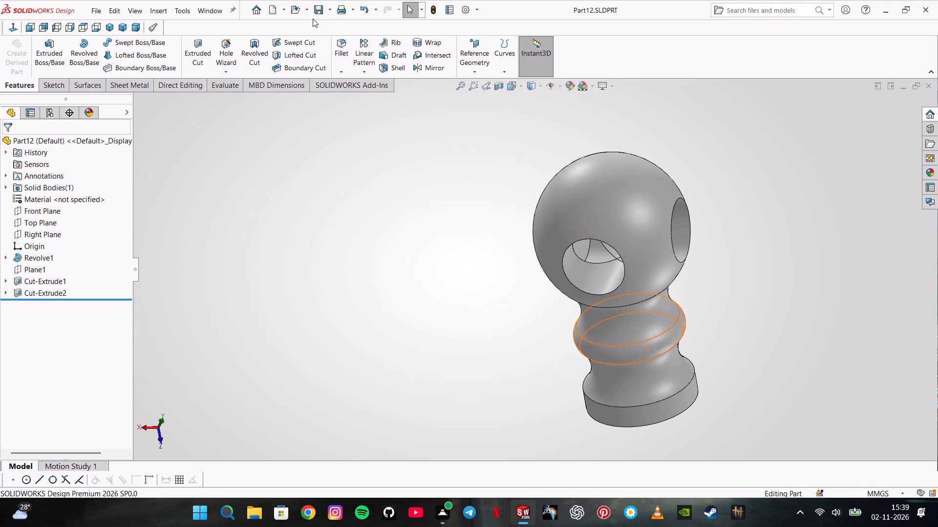
# Save the part also in Adobe Portable Document Format (*.pdf) in the LEVEL6 folder.
pyautogui.click(326, 9)
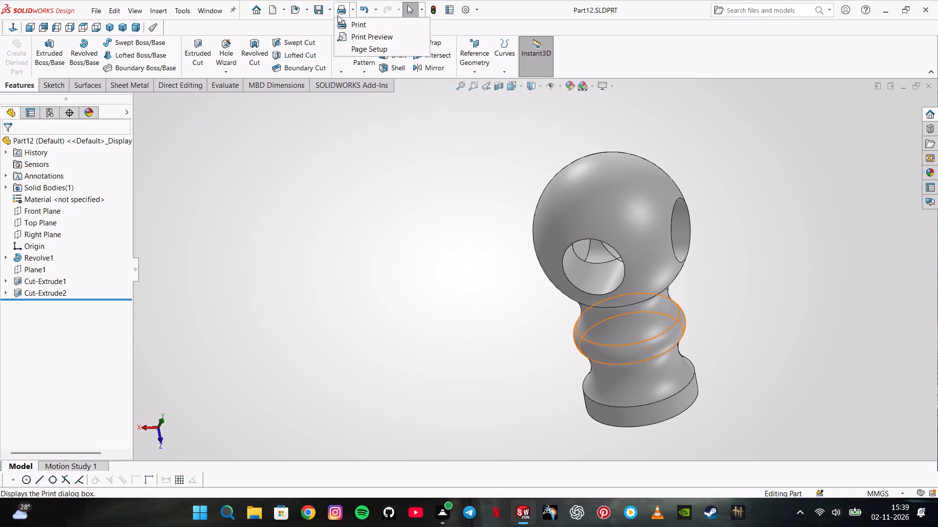
pyautogui.click(336, 30)
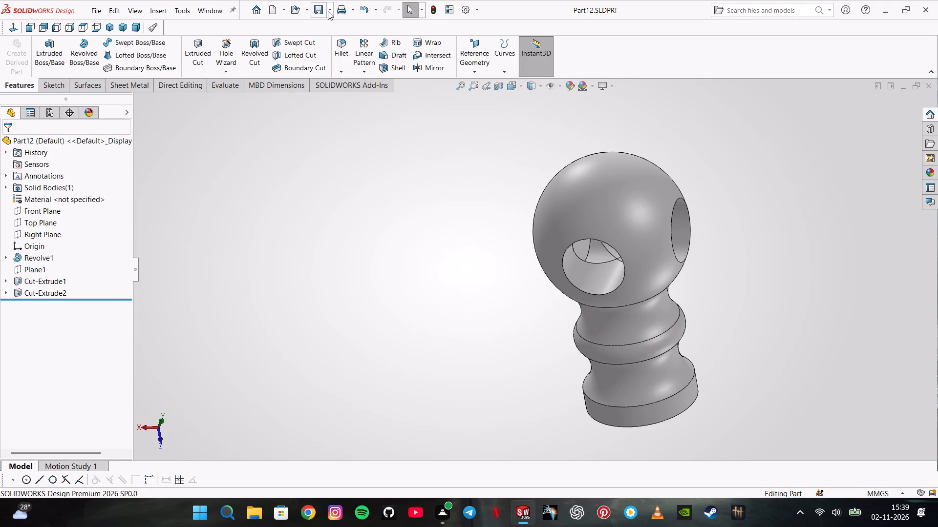
pyautogui.click(328, 11)
pyautogui.click(335, 33)
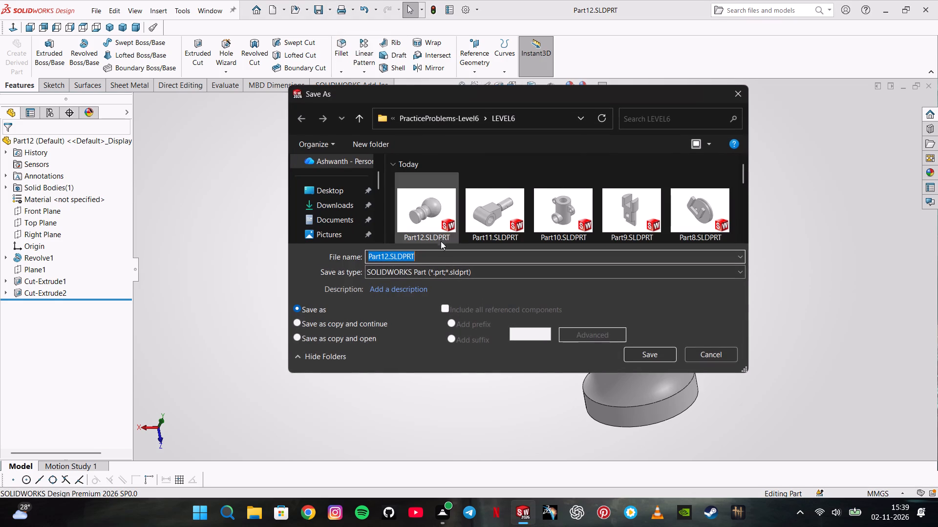
pyautogui.click(460, 269)
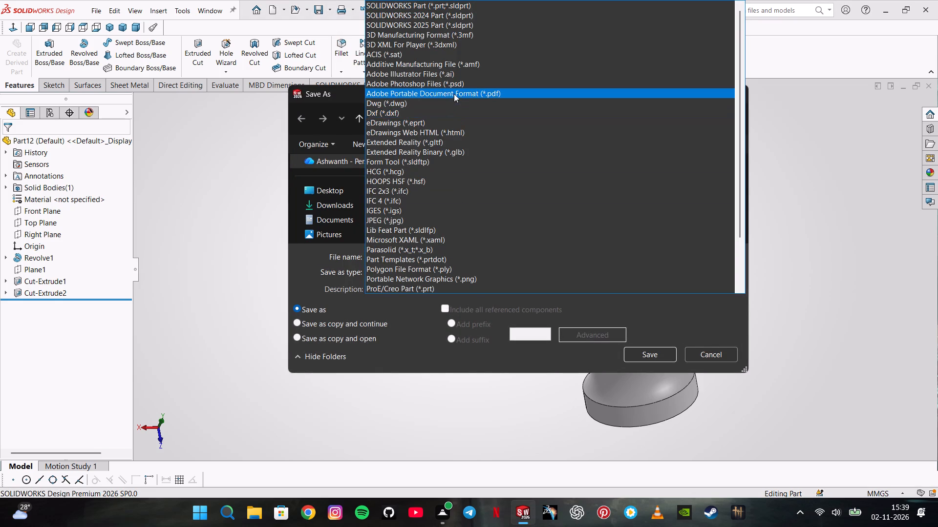
pyautogui.click(454, 94)
pyautogui.click(631, 372)
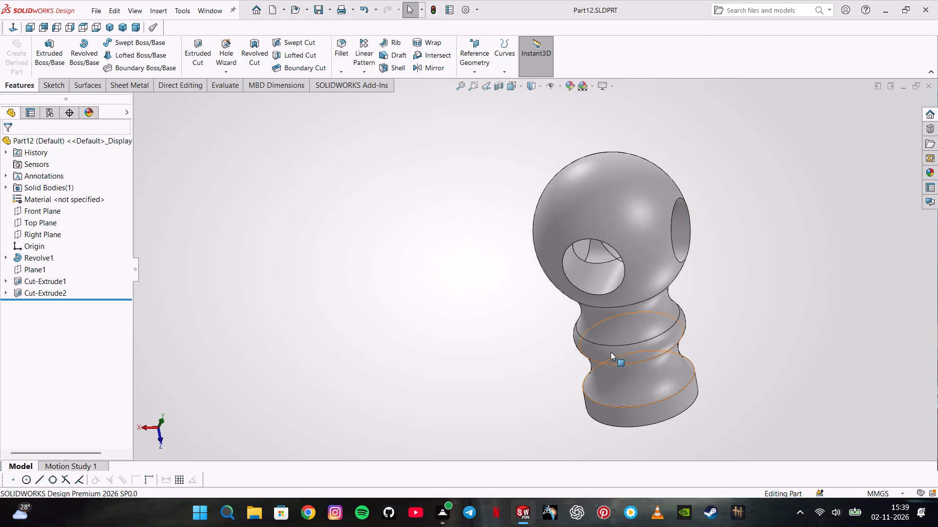